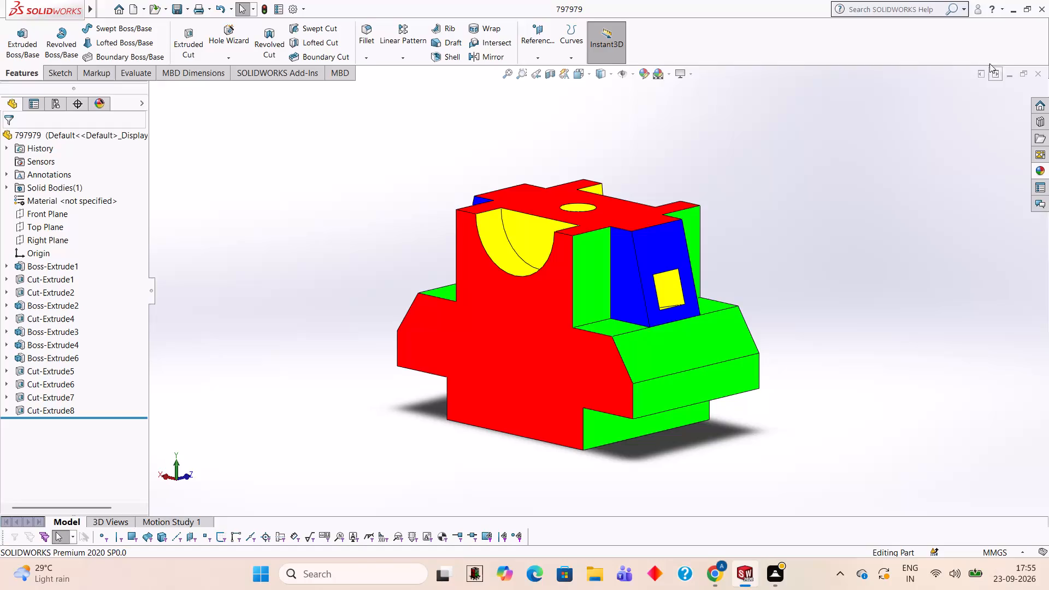
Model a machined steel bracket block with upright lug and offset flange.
Close the open part and create a new part document.
{"action": "left_click", "coordinate": [1040, 73]}
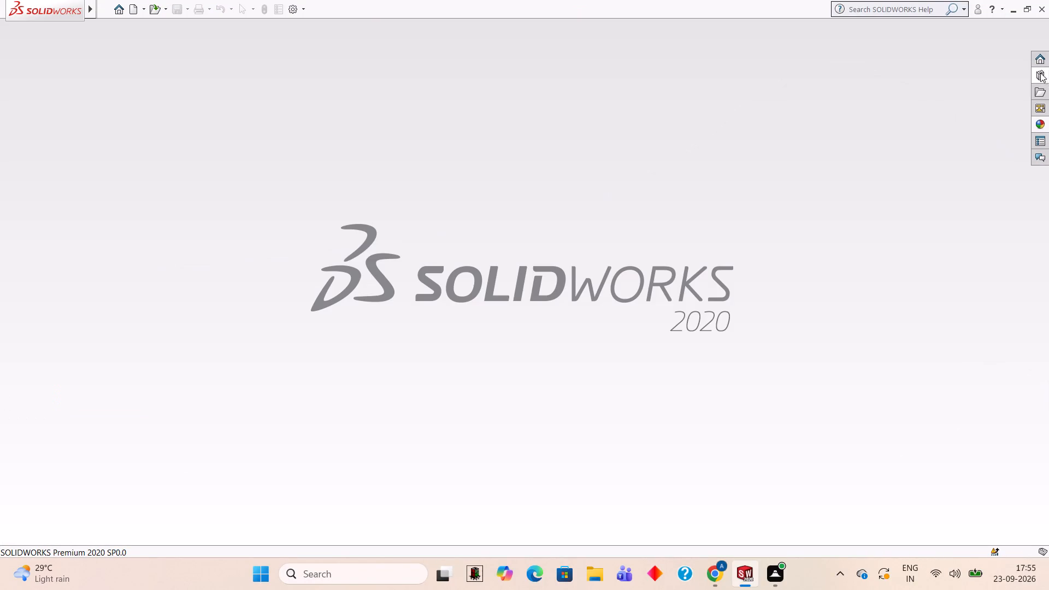
{"action": "left_click", "coordinate": [134, 10]}
{"action": "left_click", "coordinate": [438, 426]}
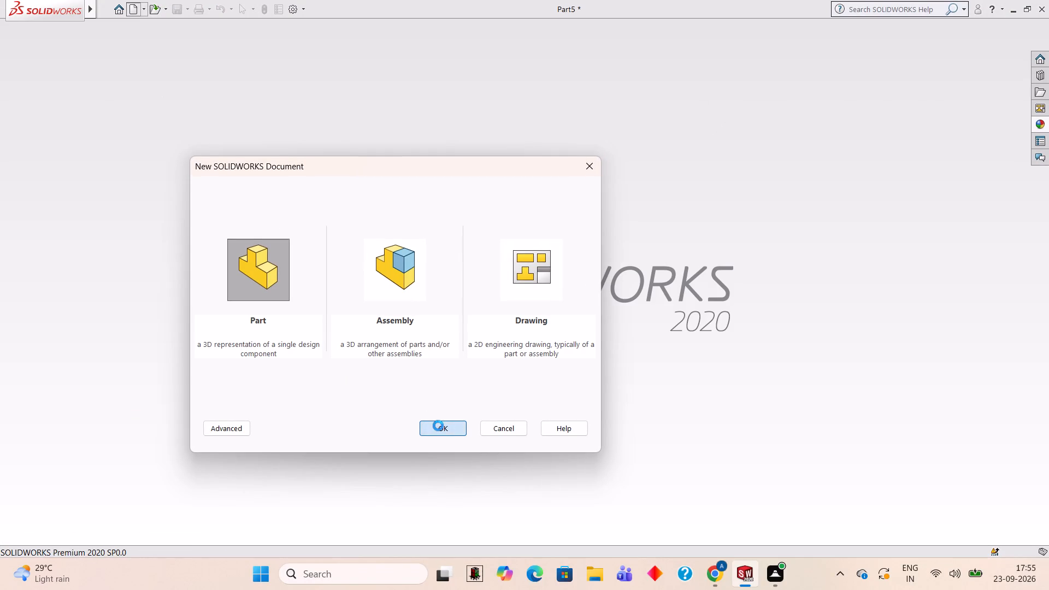
Start a sketch on the Front Plane and draw a 52 mm horizontal line from the origin along positive X.
{"action": "left_click", "coordinate": [37, 204]}
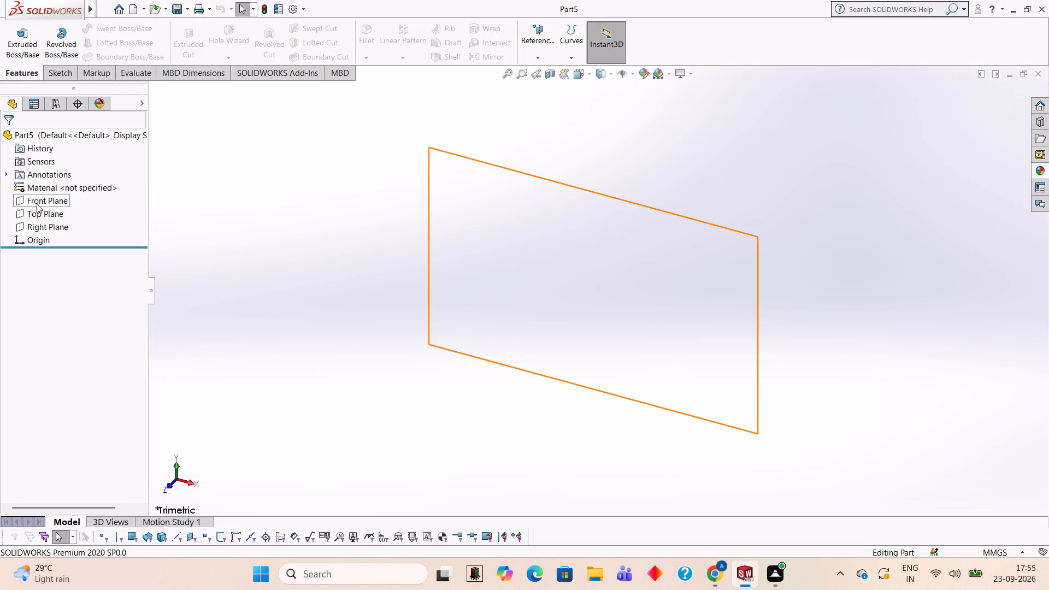
{"action": "left_click", "coordinate": [45, 191]}
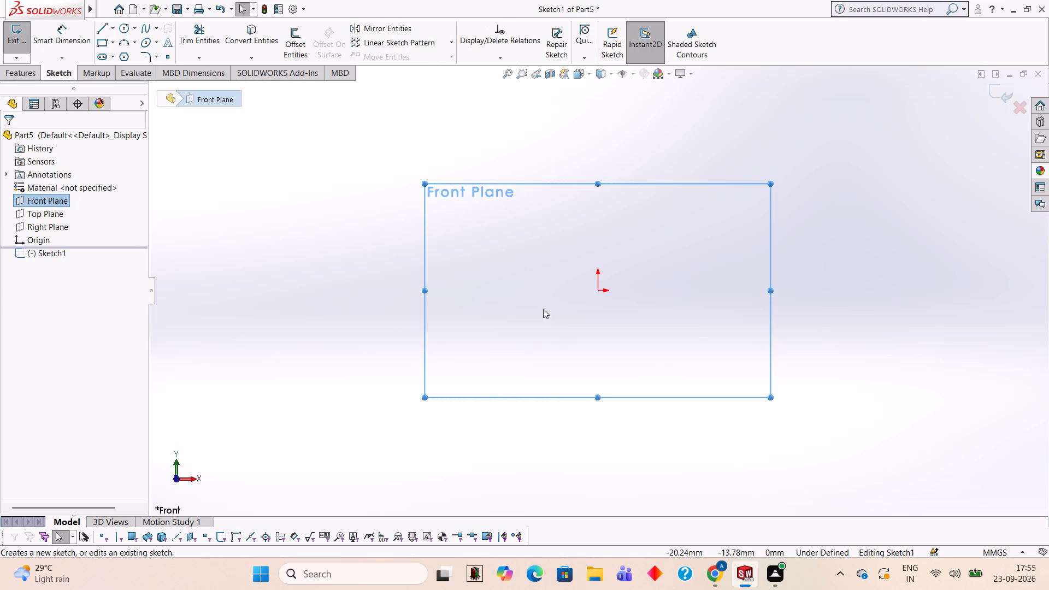
{"action": "left_click", "coordinate": [441, 265]}
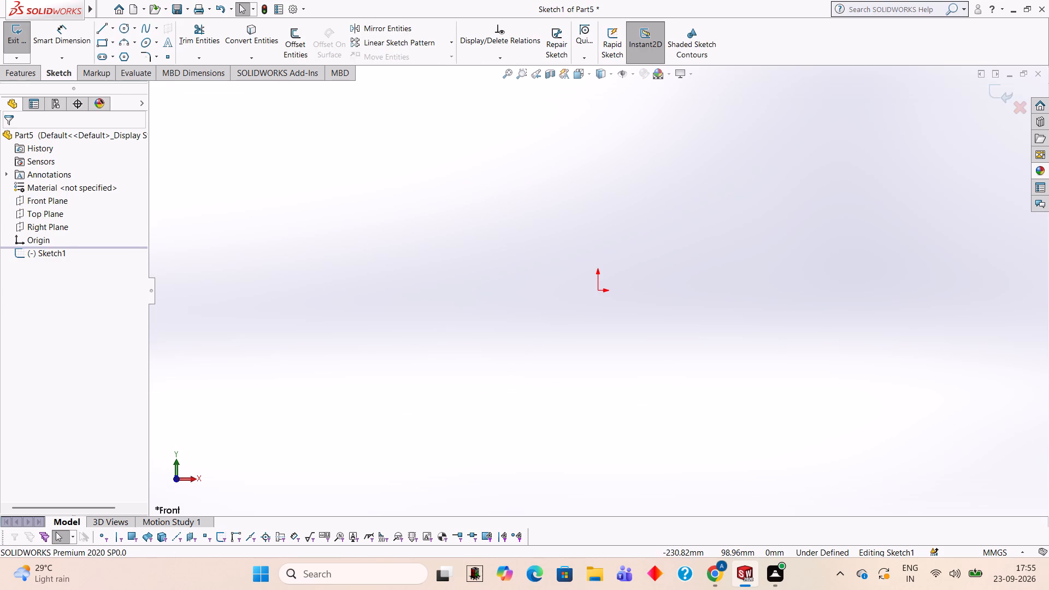
{"action": "left_click", "coordinate": [96, 29]}
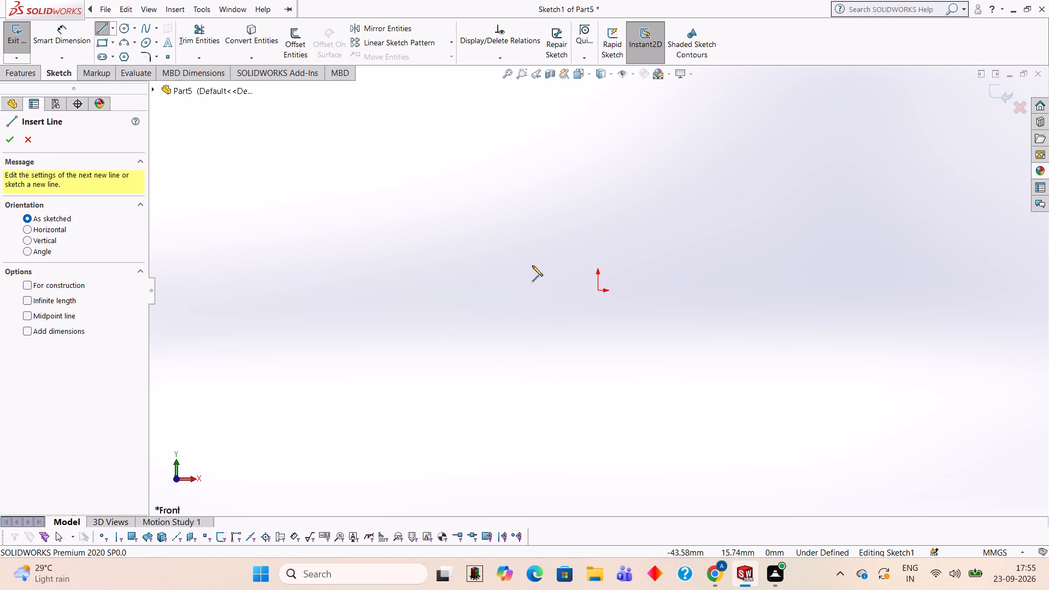
{"action": "left_click", "coordinate": [598, 290]}
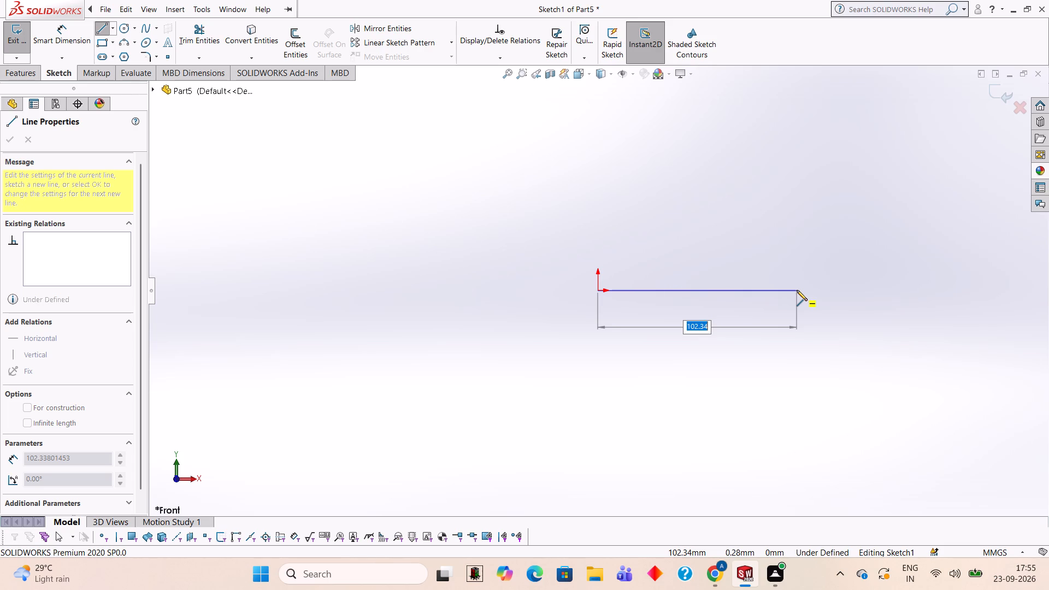
{"action": "type", "text": "52"}
{"action": "key", "text": "Return"}
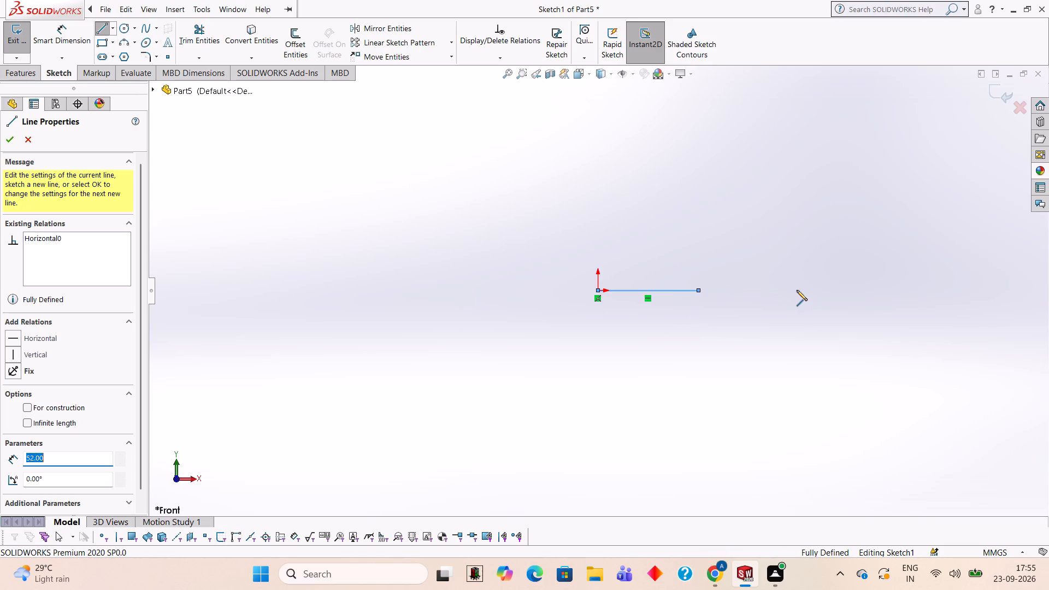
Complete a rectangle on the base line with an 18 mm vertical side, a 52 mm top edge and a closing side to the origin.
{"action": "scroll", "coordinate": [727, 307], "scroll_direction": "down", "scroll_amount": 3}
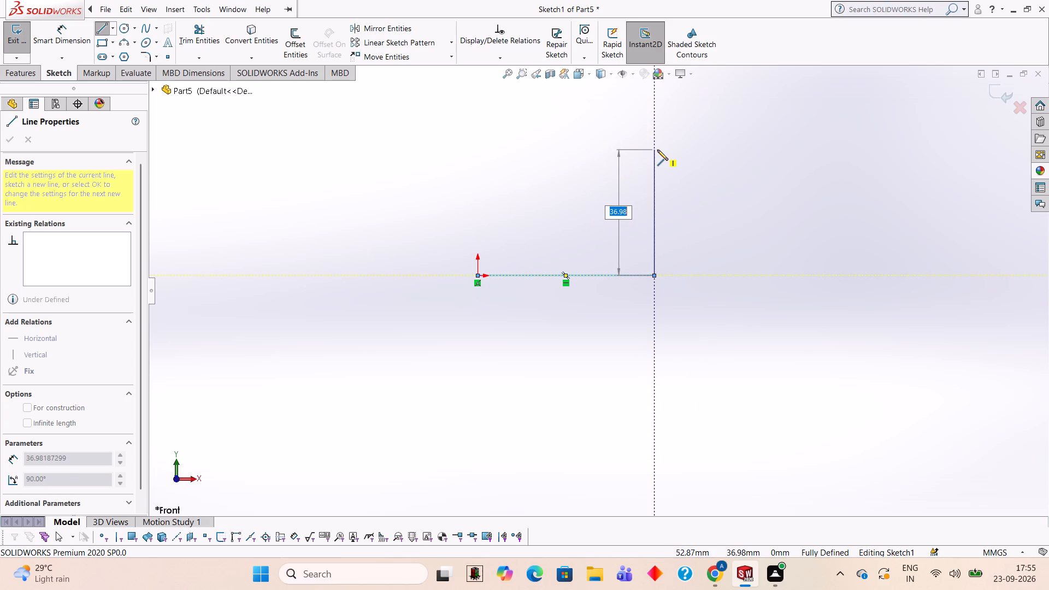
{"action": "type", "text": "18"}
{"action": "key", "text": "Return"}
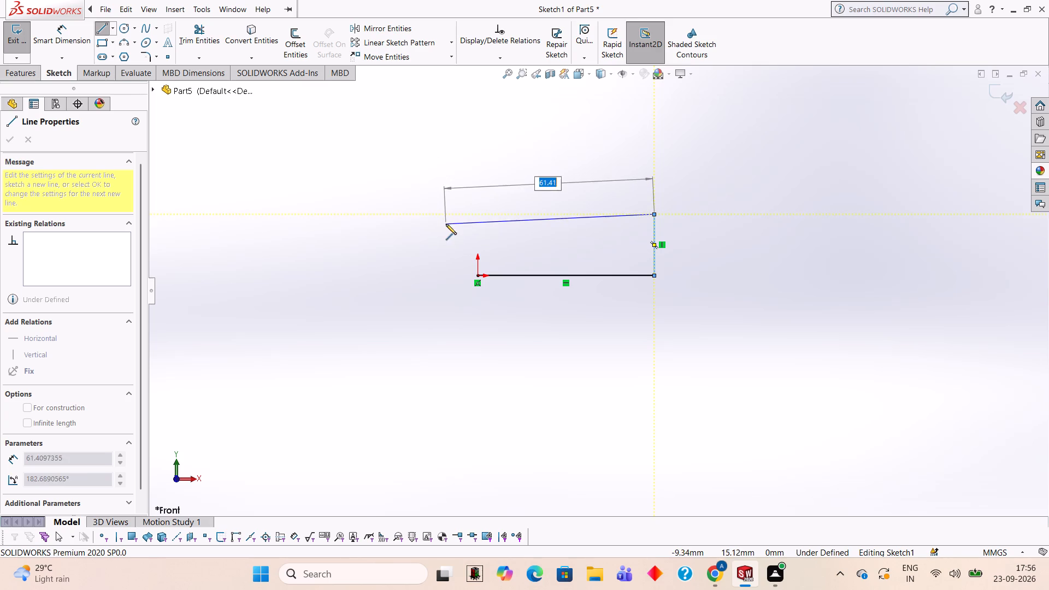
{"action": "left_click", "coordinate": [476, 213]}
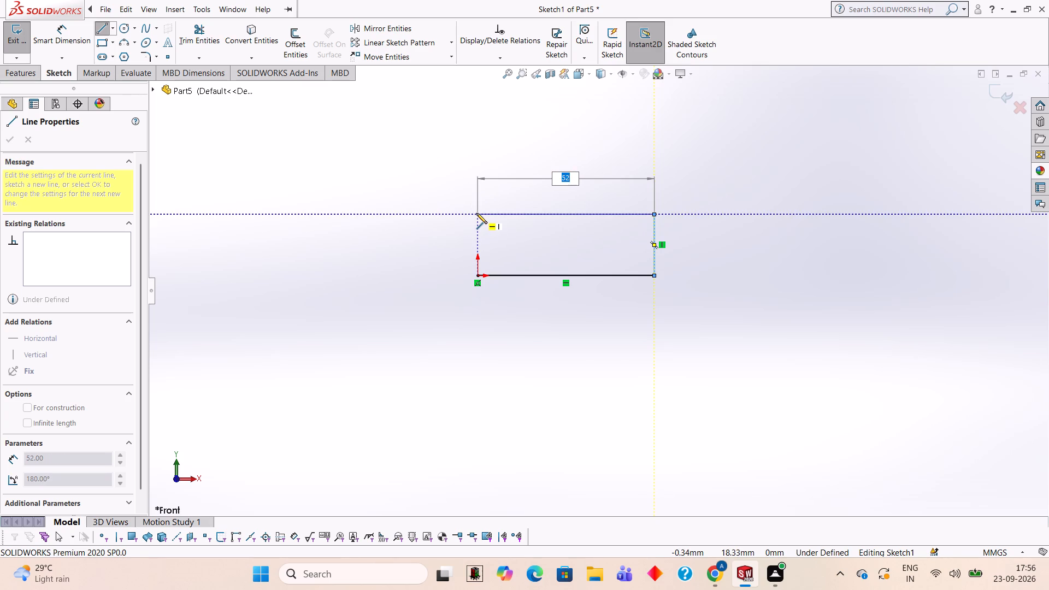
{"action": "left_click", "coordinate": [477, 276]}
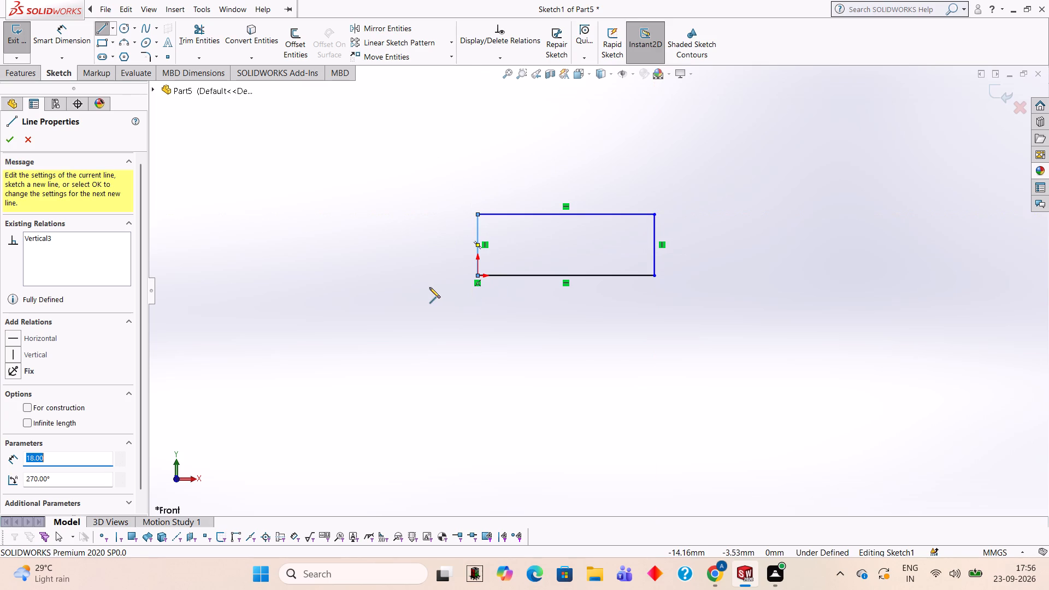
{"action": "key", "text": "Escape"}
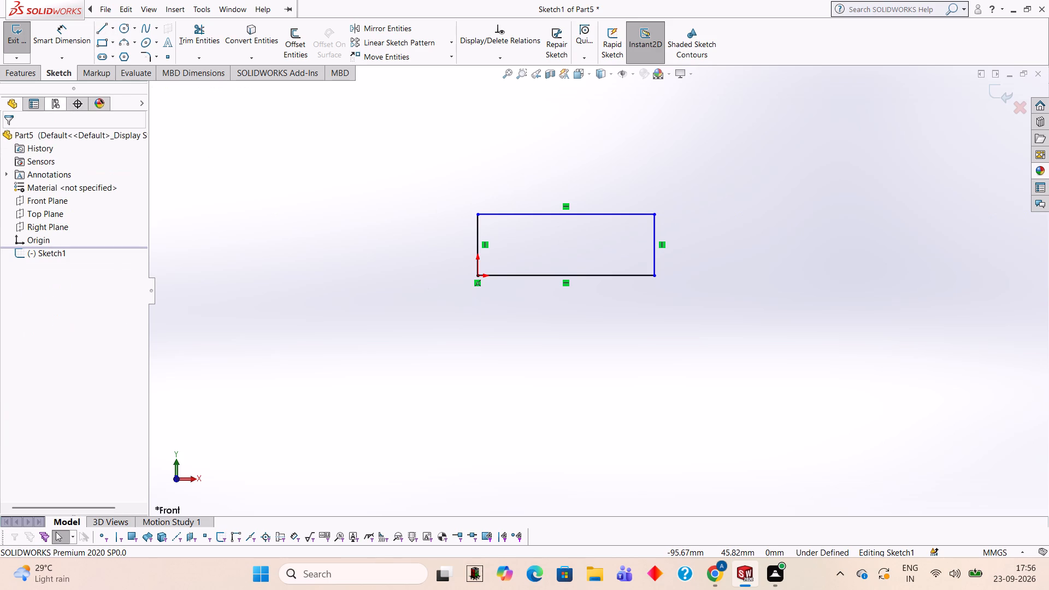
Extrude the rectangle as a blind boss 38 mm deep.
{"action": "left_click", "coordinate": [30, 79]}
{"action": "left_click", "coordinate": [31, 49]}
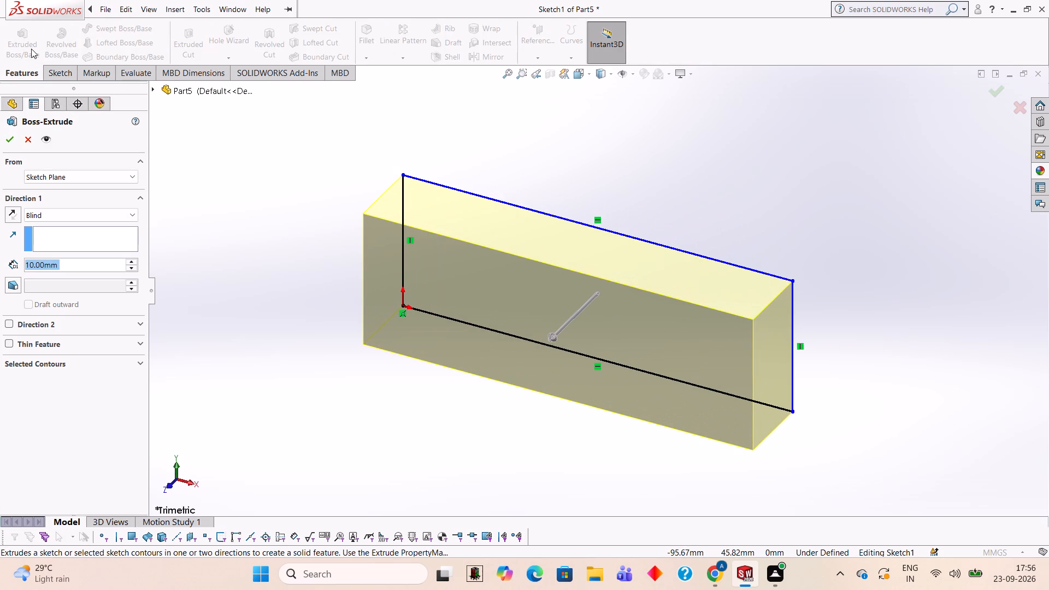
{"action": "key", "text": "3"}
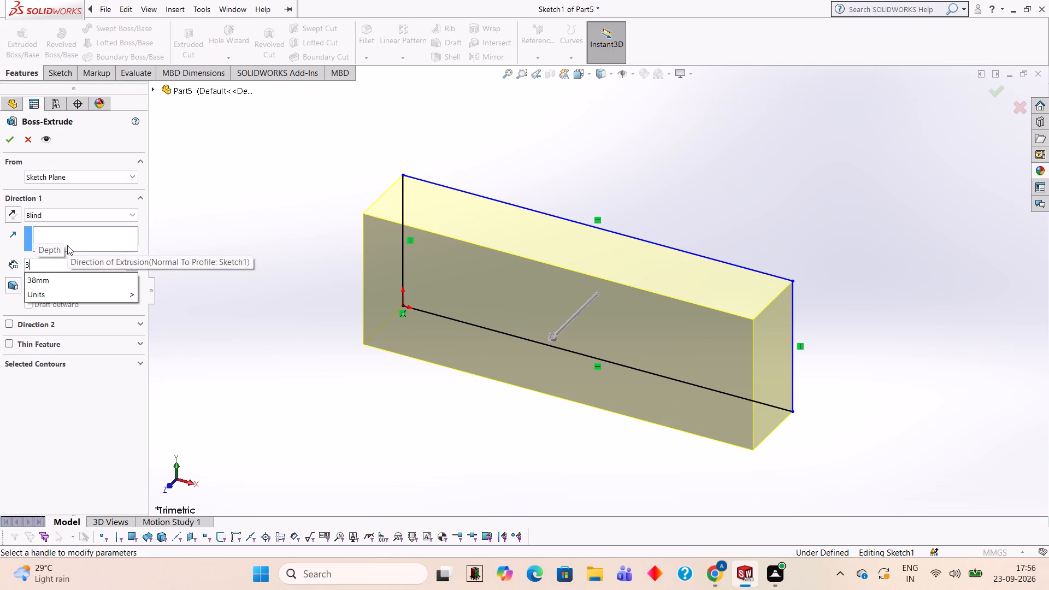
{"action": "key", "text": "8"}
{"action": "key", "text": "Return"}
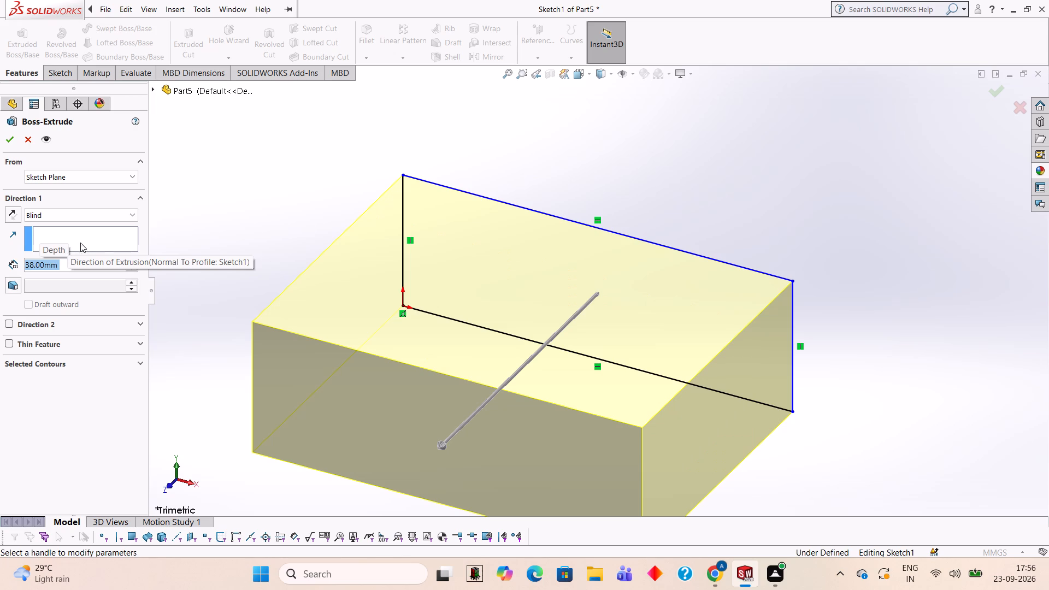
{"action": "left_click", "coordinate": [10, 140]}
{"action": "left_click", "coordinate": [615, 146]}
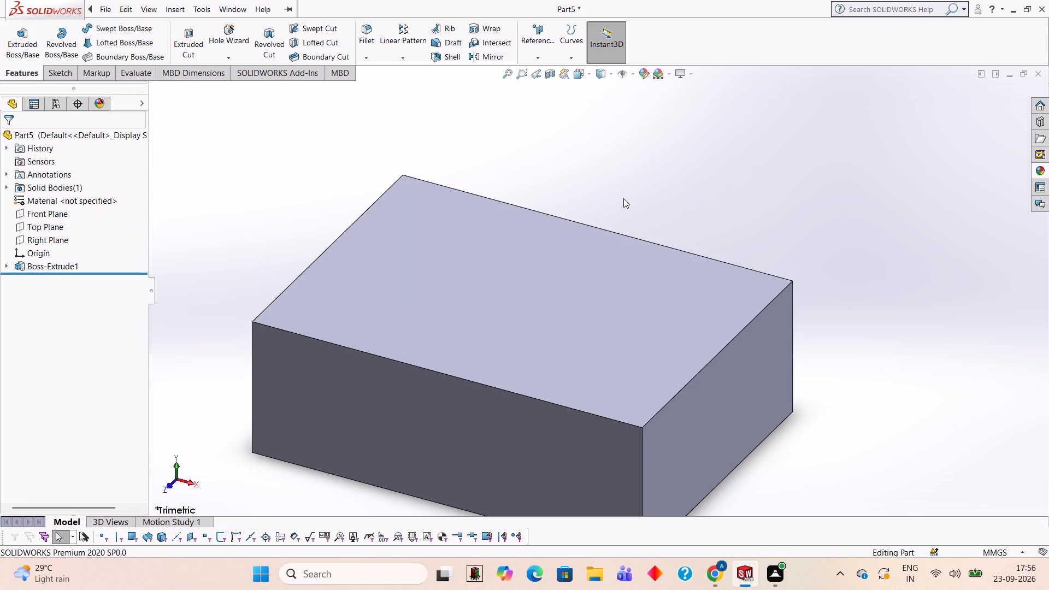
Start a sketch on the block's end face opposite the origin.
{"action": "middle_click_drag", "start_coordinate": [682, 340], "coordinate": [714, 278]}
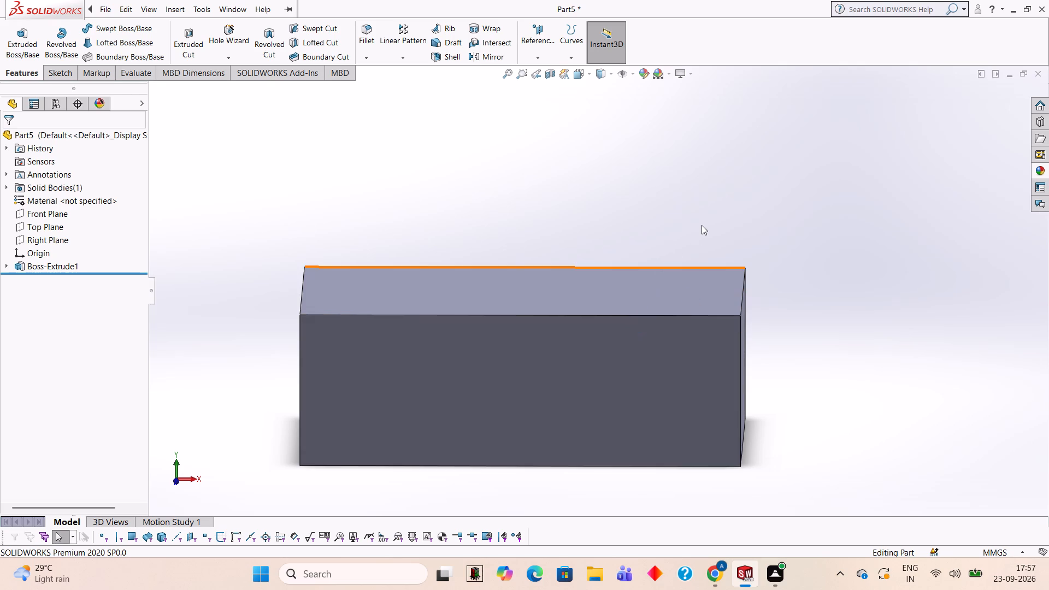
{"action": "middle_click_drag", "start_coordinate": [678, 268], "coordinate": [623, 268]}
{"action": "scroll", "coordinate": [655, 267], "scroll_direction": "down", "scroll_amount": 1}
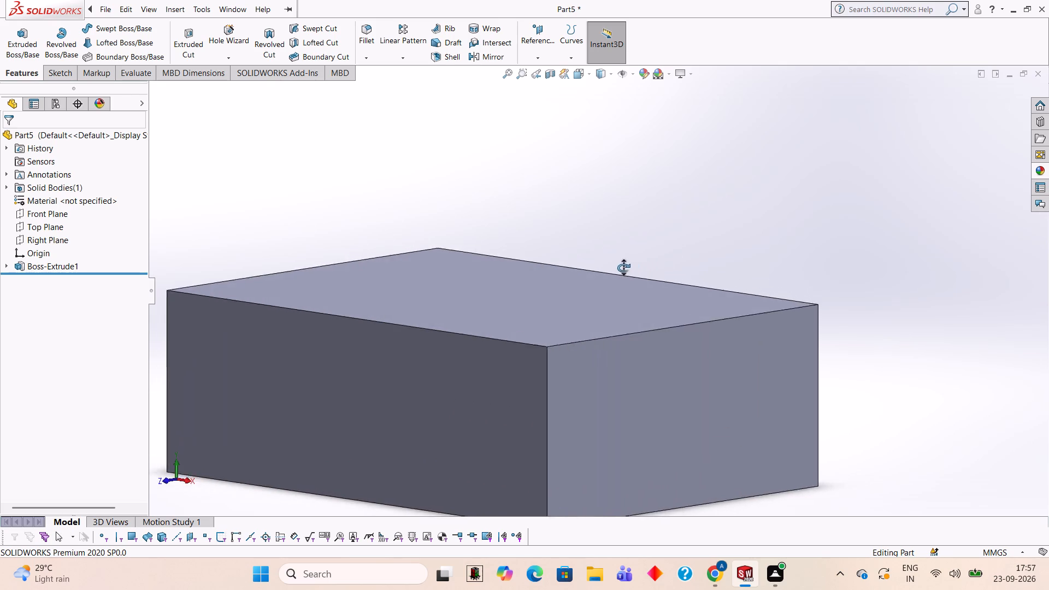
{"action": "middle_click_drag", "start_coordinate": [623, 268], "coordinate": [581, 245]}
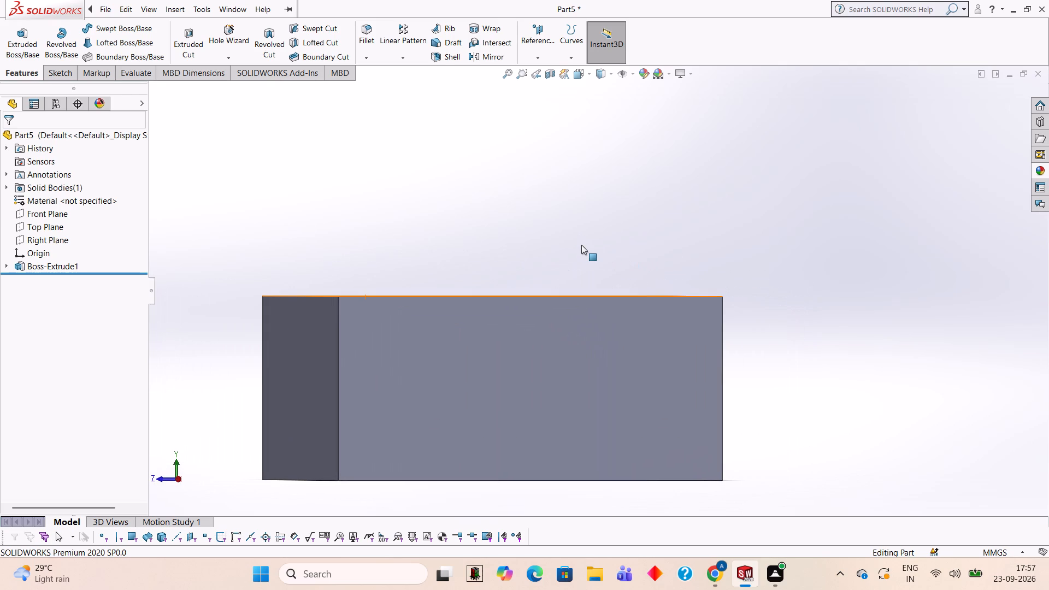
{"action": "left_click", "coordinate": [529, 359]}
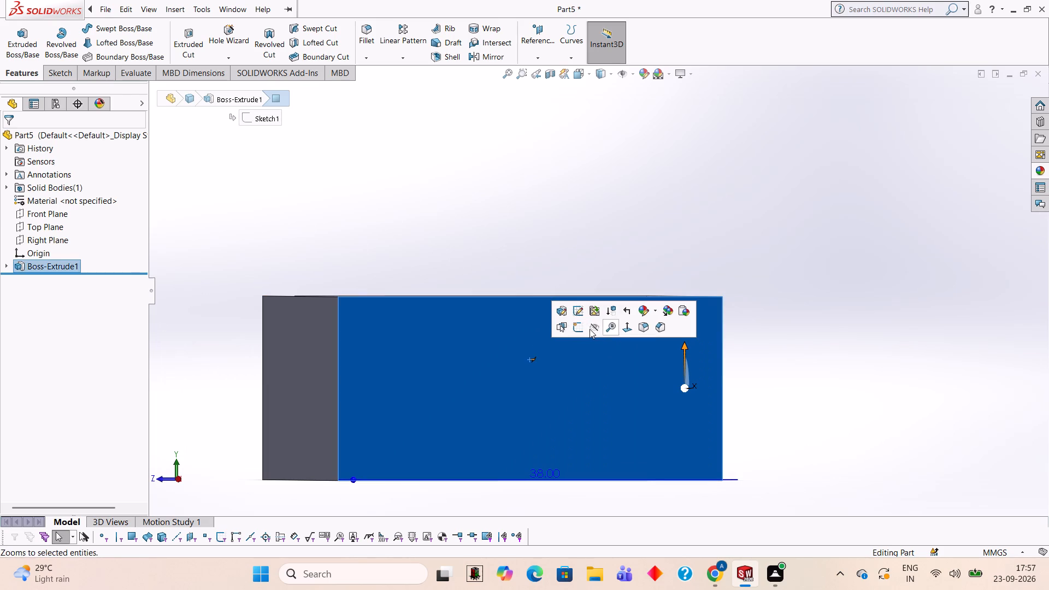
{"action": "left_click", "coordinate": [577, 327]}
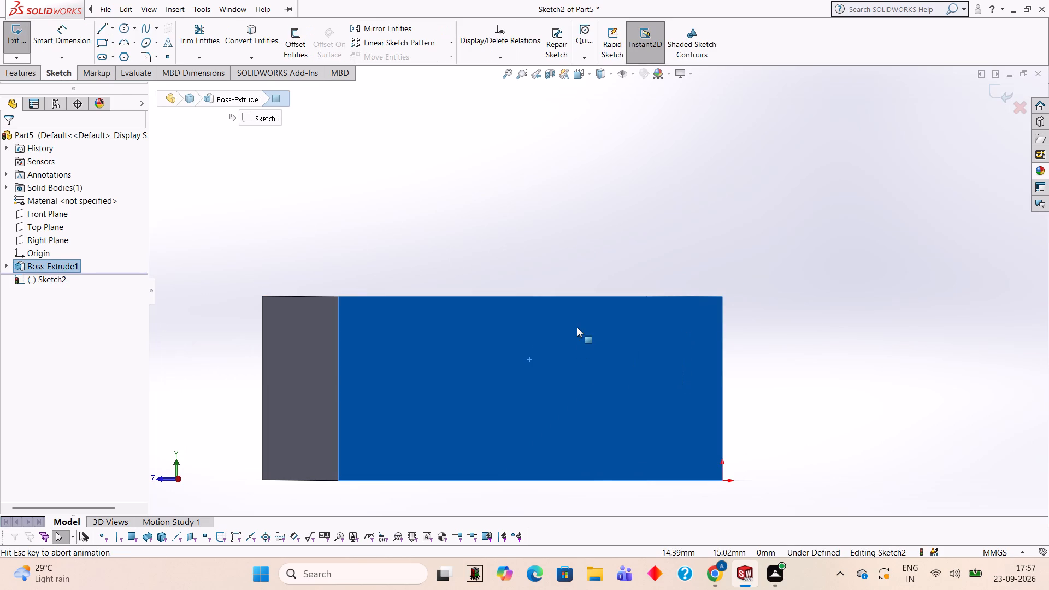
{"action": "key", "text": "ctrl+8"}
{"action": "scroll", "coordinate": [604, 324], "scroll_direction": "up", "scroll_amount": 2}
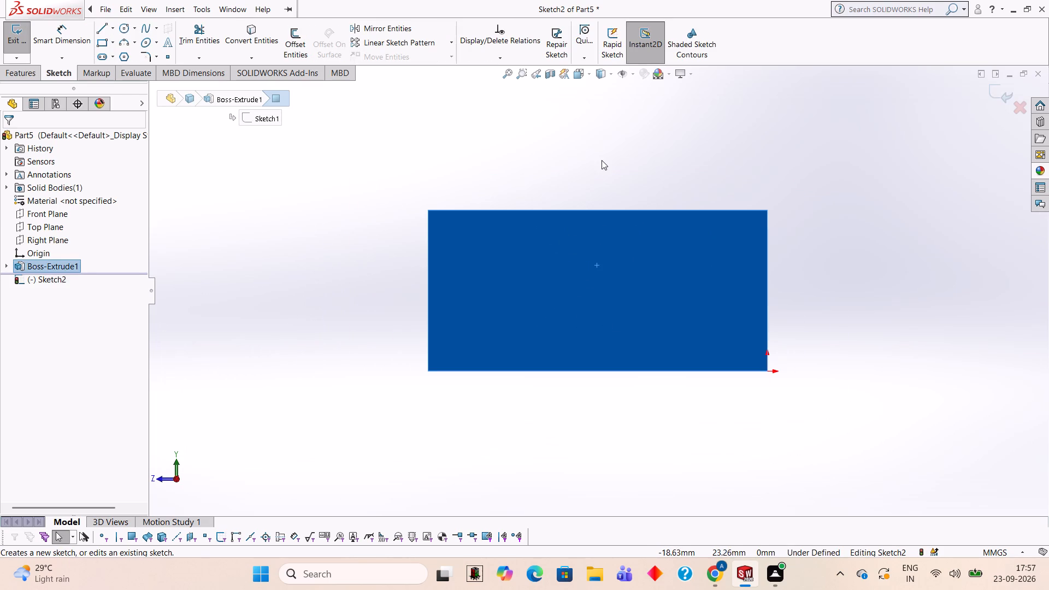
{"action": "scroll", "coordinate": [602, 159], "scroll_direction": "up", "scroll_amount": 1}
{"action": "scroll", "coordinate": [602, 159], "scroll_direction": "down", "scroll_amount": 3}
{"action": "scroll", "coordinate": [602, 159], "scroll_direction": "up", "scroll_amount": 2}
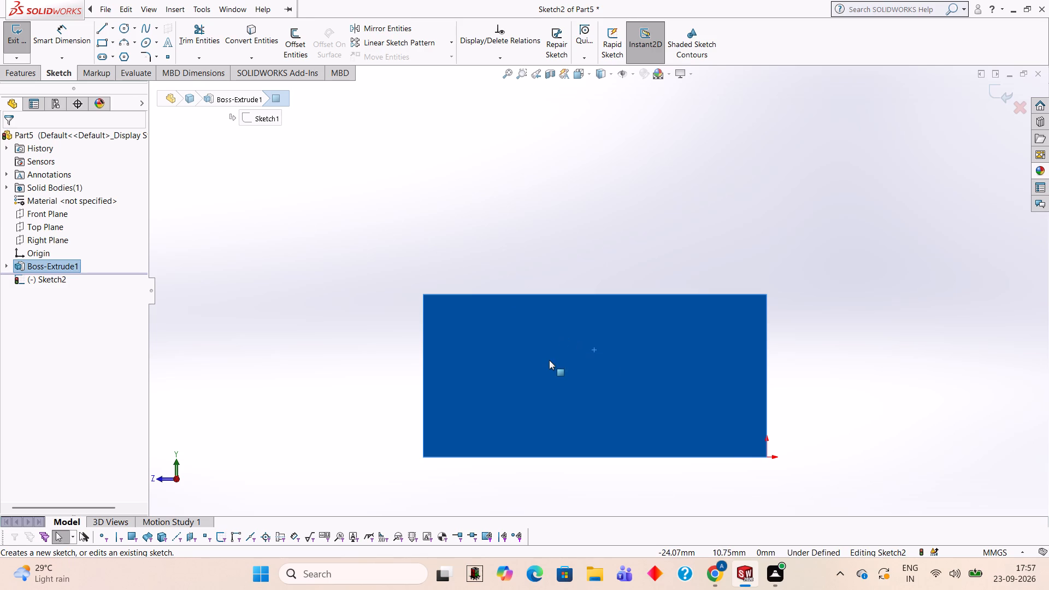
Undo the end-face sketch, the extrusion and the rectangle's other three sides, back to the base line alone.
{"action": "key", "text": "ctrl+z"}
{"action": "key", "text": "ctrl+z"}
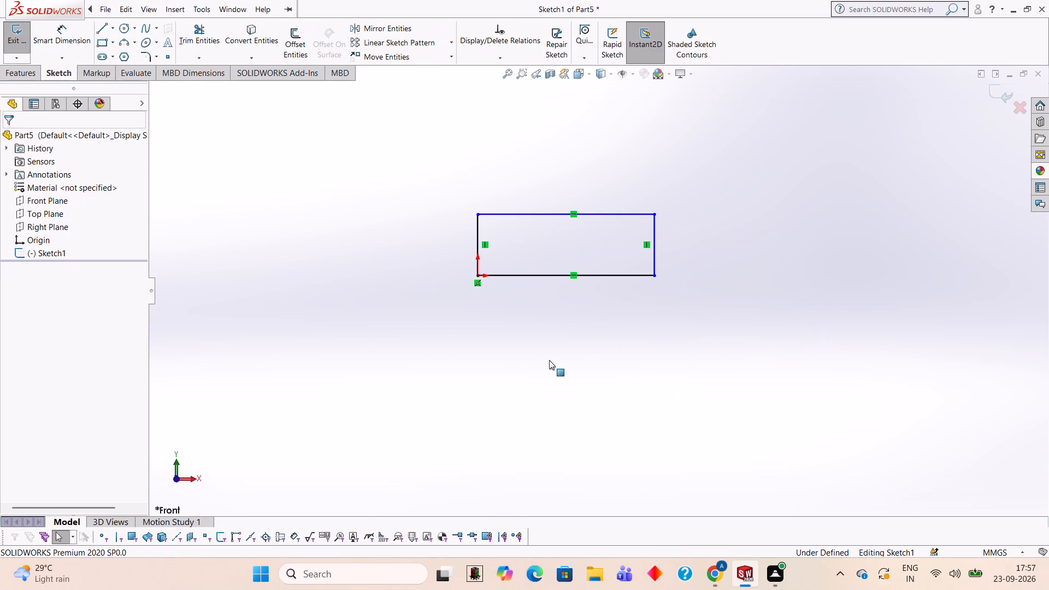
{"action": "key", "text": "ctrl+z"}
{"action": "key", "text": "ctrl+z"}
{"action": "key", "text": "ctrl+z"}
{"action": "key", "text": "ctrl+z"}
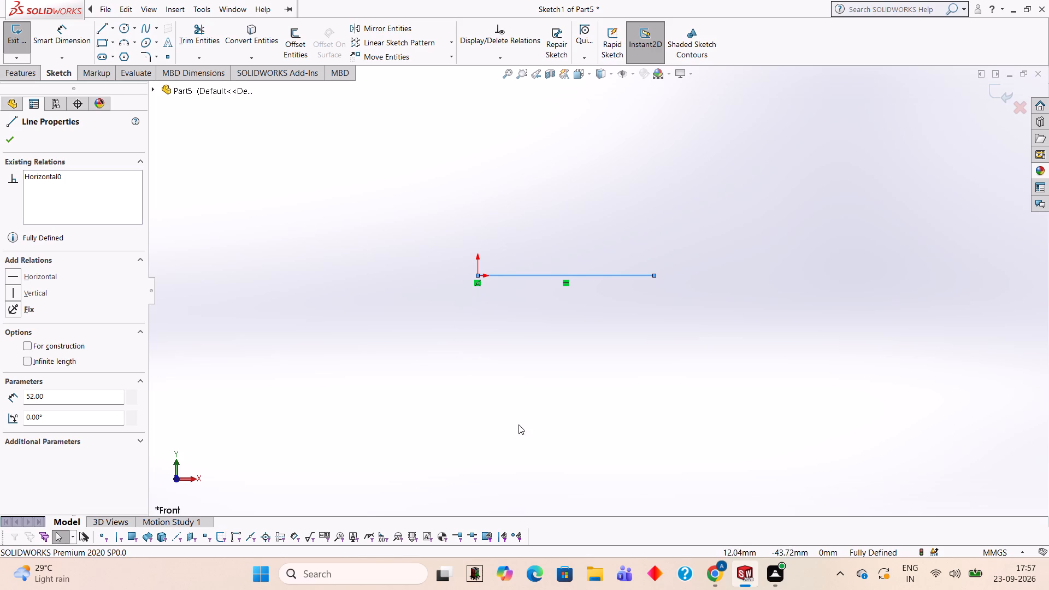
Continue the profile from the base line's free end with lines 18 mm up, 12 mm back toward the origin and 12 mm down.
{"action": "left_click", "coordinate": [96, 23]}
{"action": "left_click", "coordinate": [653, 274]}
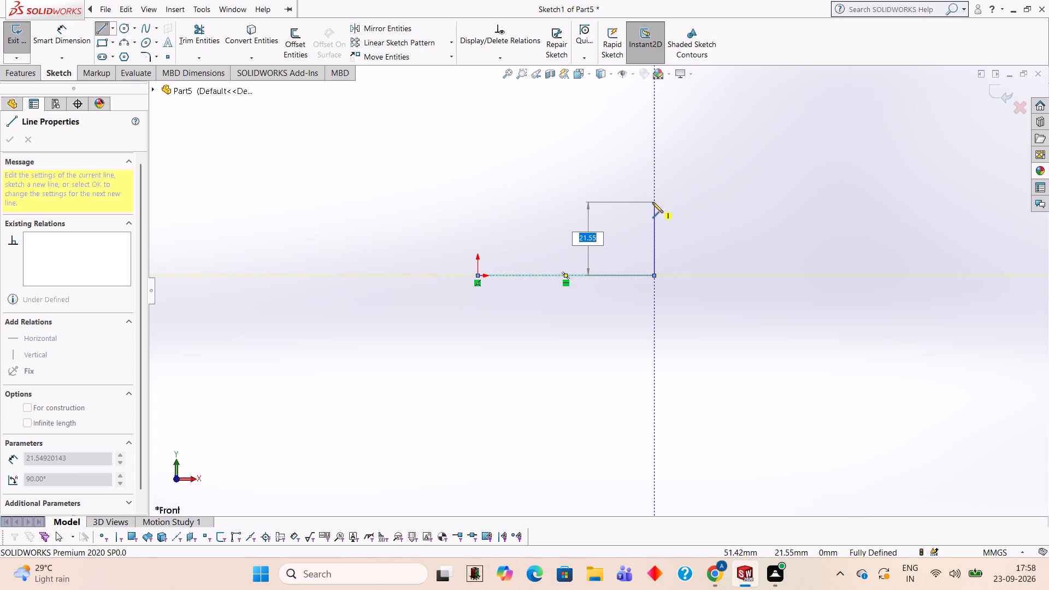
{"action": "key", "text": "1"}
{"action": "key", "text": "8"}
{"action": "key", "text": "Return"}
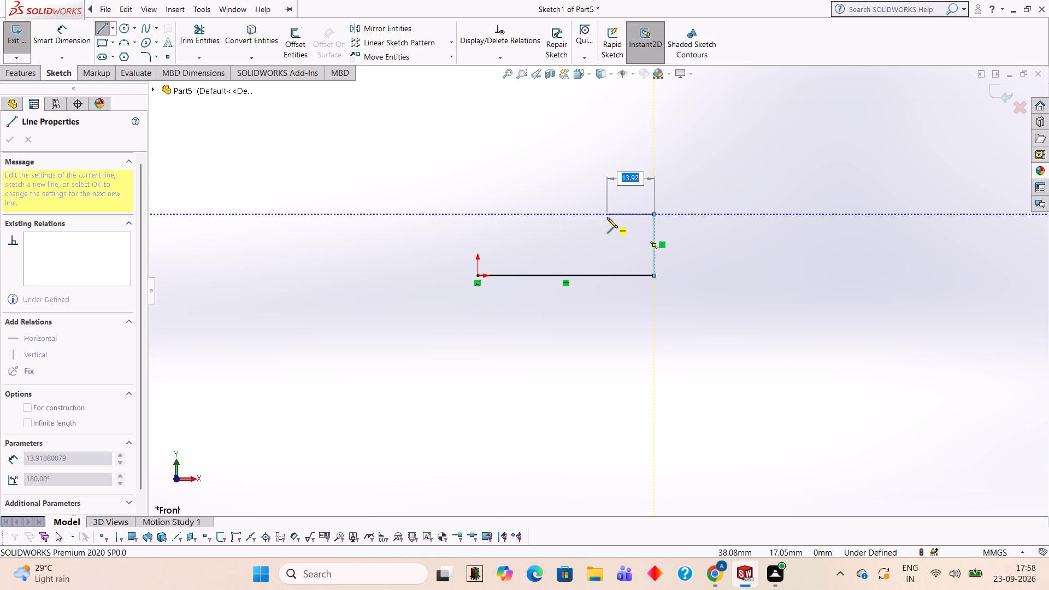
{"action": "type", "text": "12"}
{"action": "key", "text": "Return"}
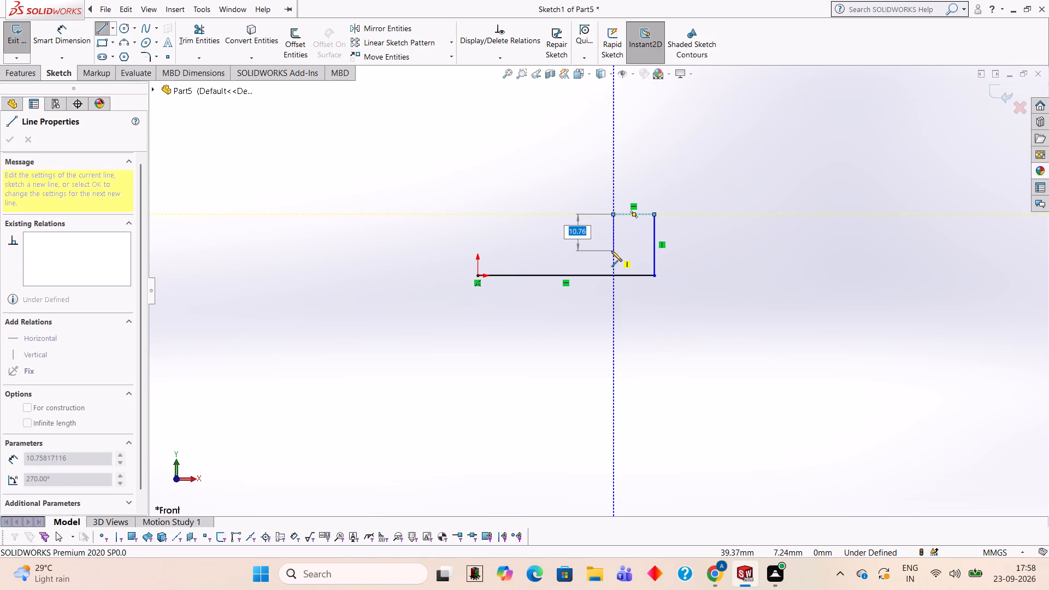
{"action": "type", "text": "12"}
{"action": "key", "text": "Return"}
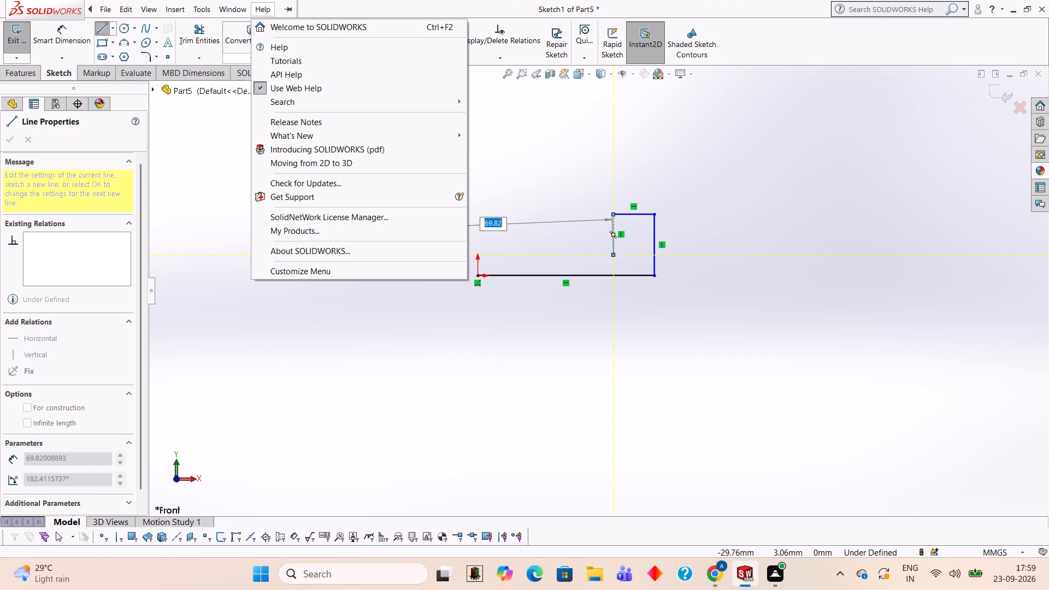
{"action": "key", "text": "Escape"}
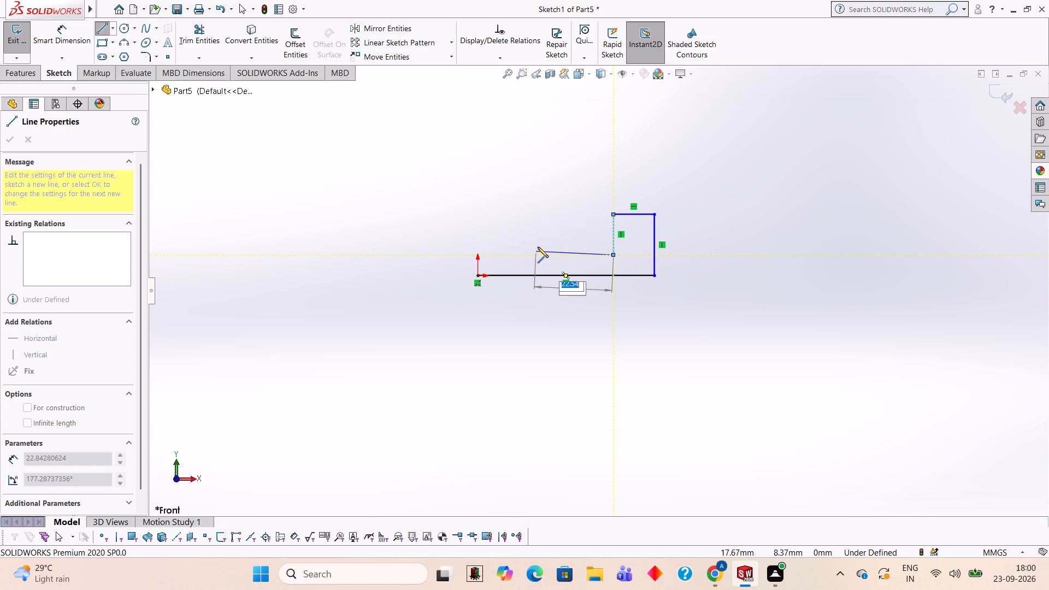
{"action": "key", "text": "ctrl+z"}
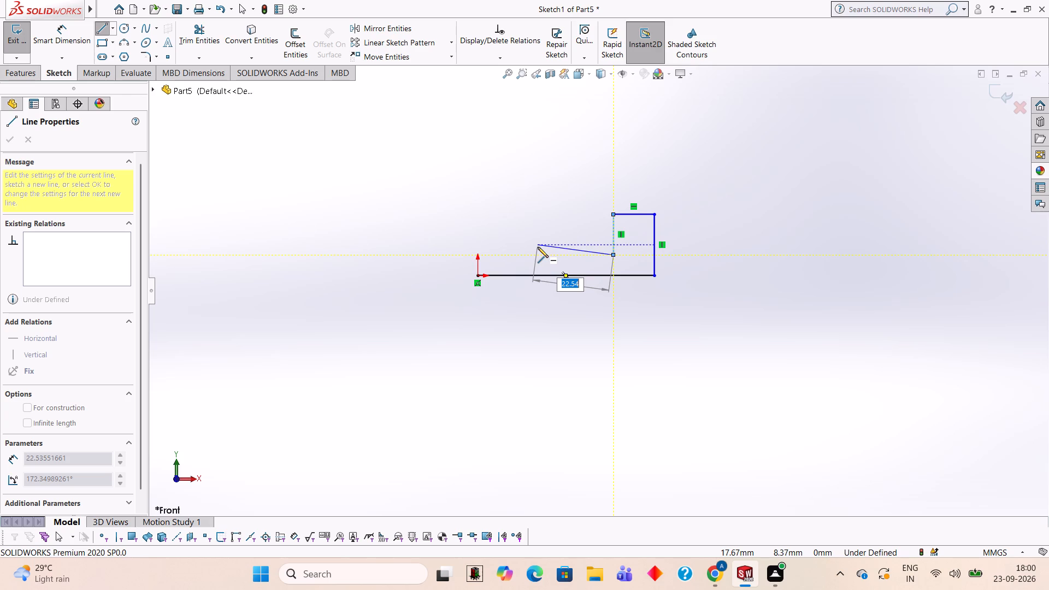
Replace the last downward line of the profile with a vertical line 10 mm long from the same upper corner.
{"action": "key", "text": "Escape"}
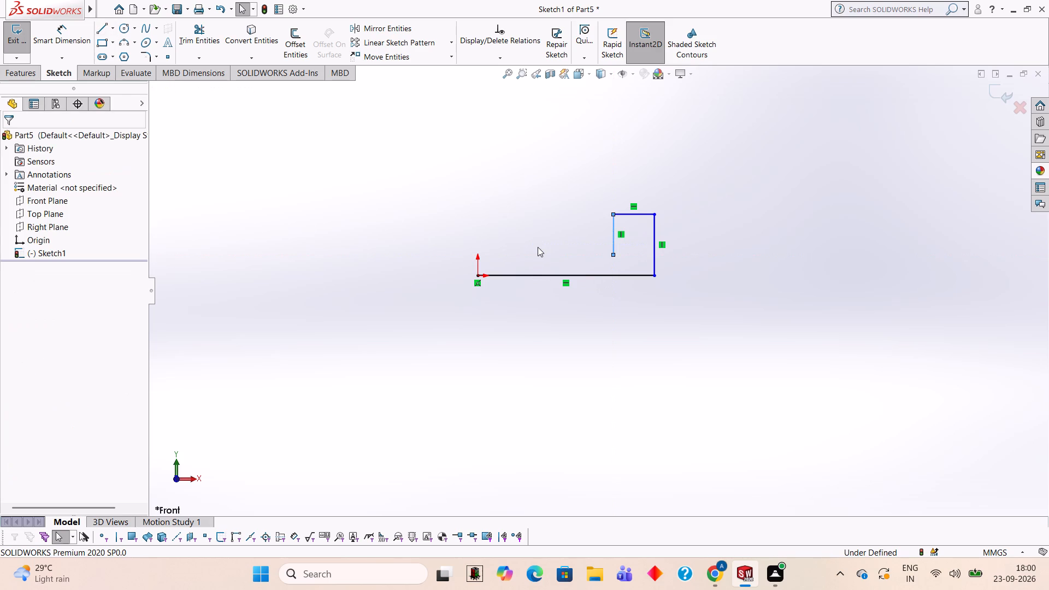
{"action": "key", "text": "ctrl+z"}
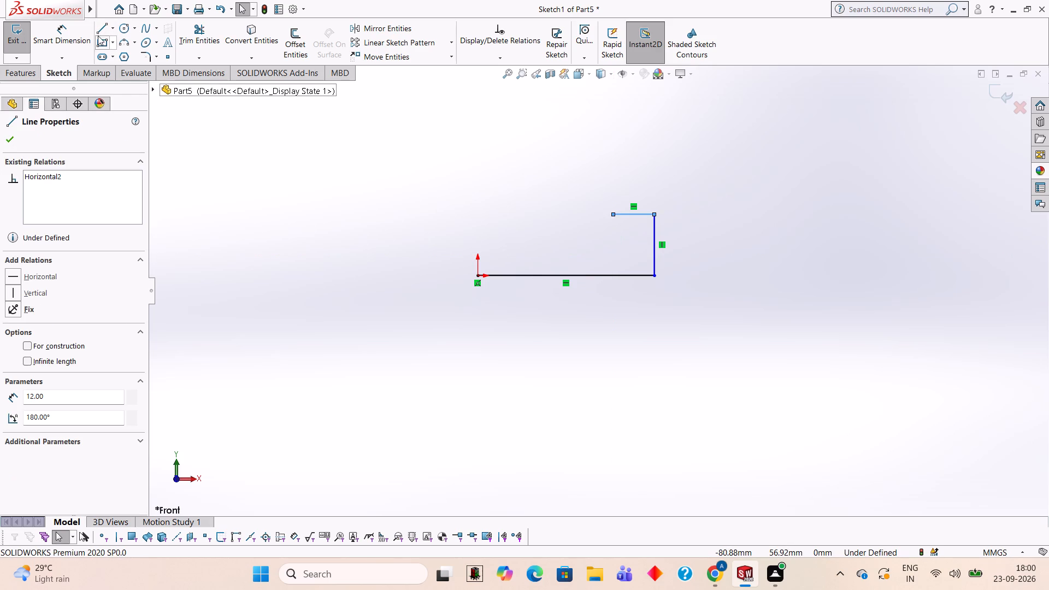
{"action": "left_click", "coordinate": [103, 31]}
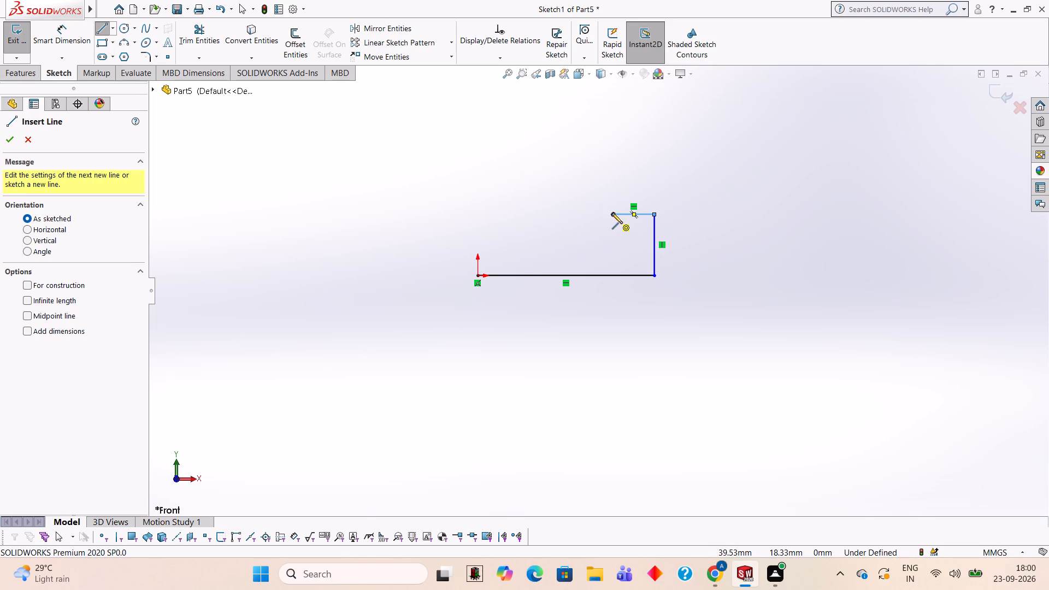
{"action": "left_click", "coordinate": [612, 213]}
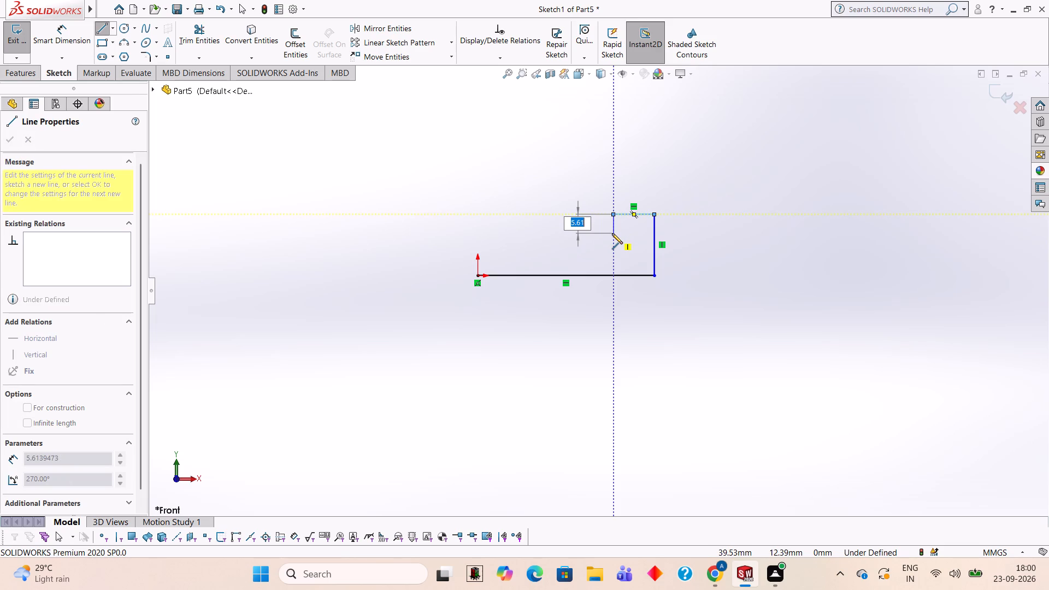
{"action": "key", "text": "1"}
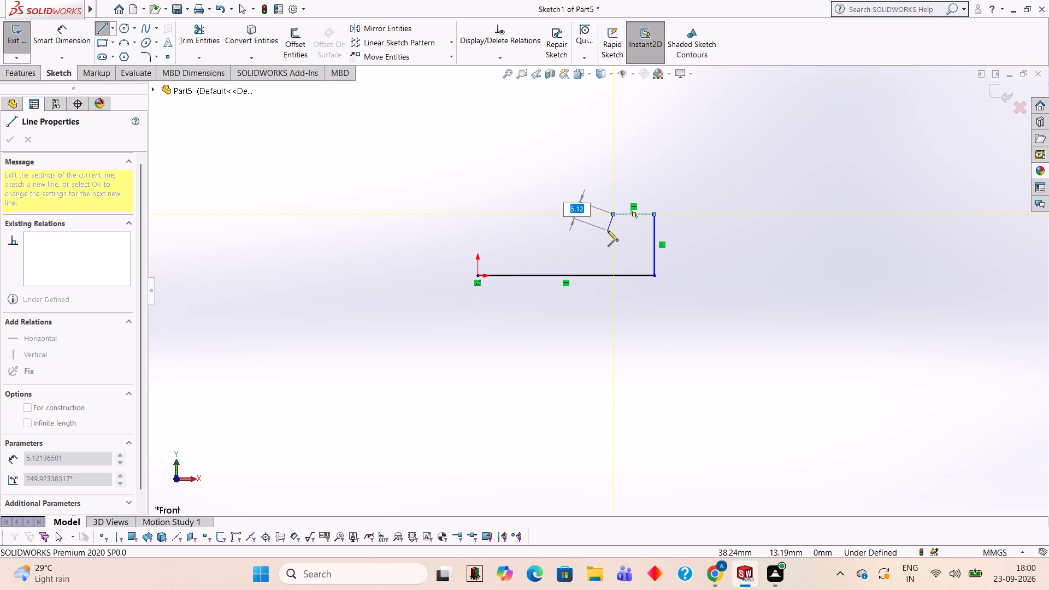
{"action": "type", "text": "10"}
{"action": "key", "text": "Return"}
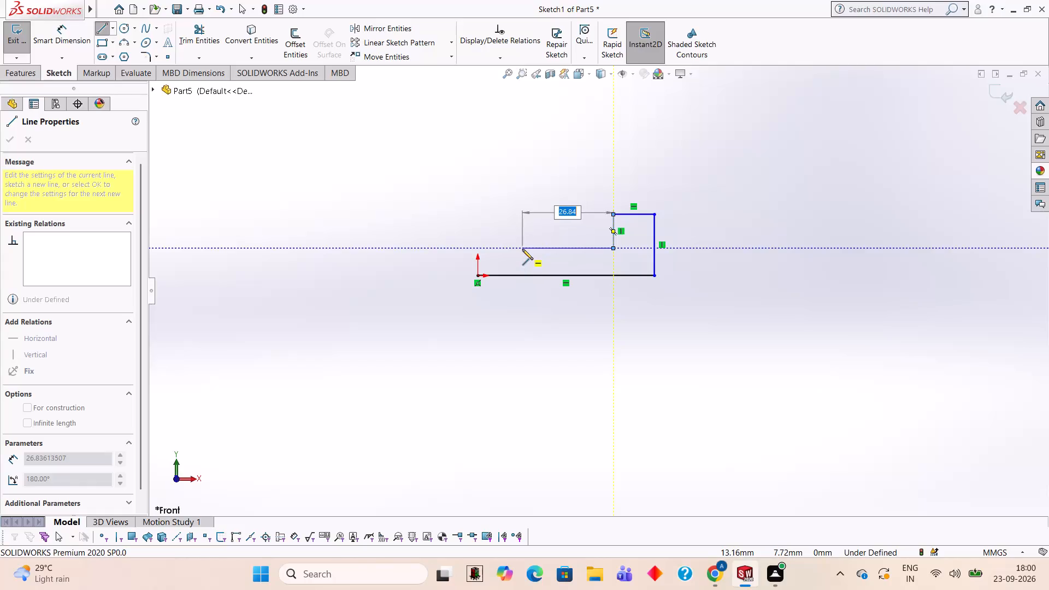
{"action": "key", "text": "Escape"}
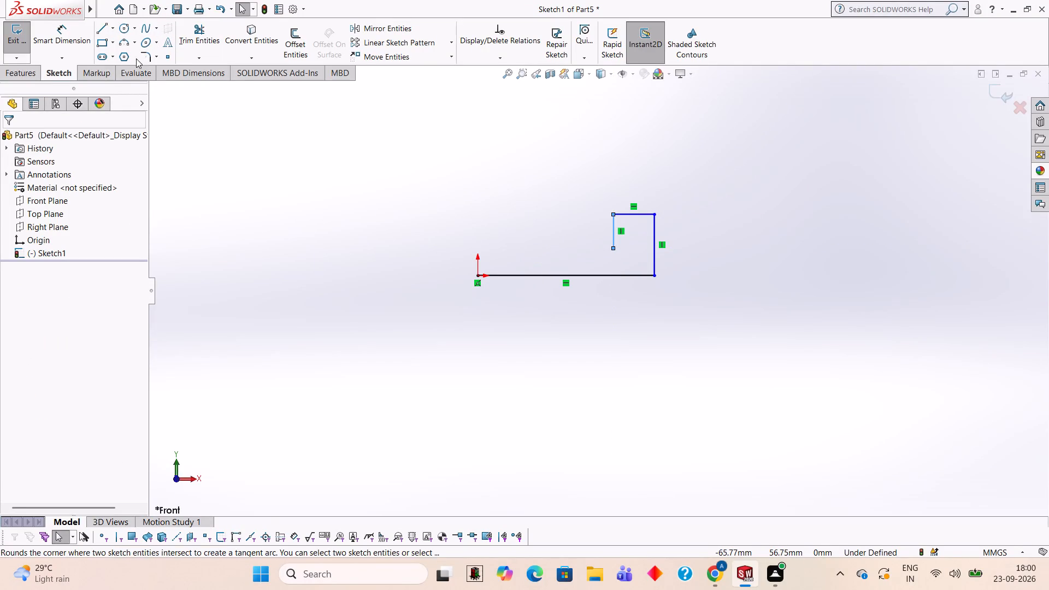
From the origin, sketch connected lines 18 mm up, 12 mm horizontally toward the other upright and 10 mm down.
{"action": "left_click", "coordinate": [101, 31]}
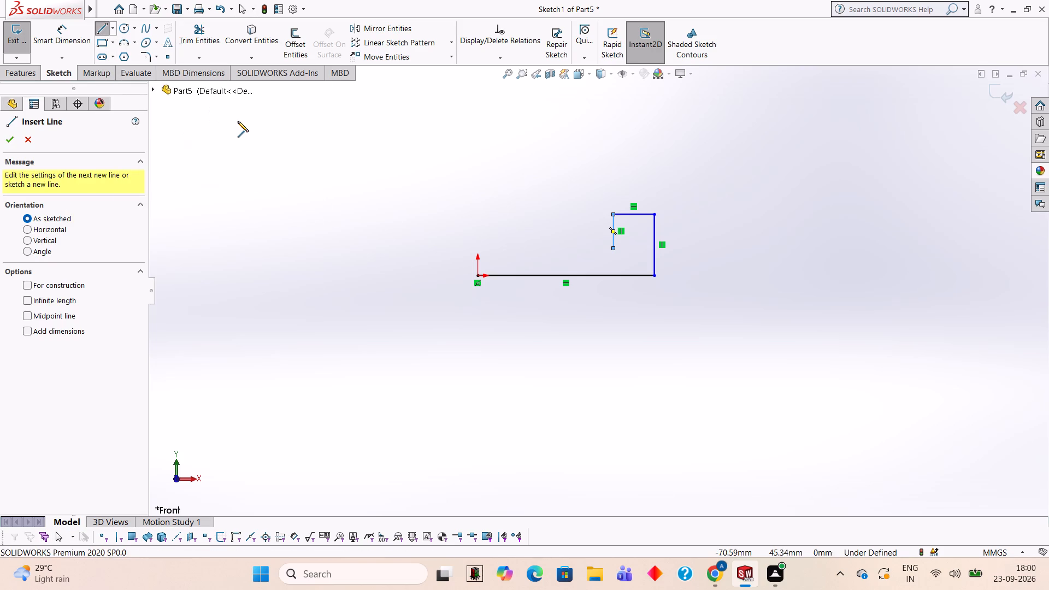
{"action": "left_click", "coordinate": [476, 276]}
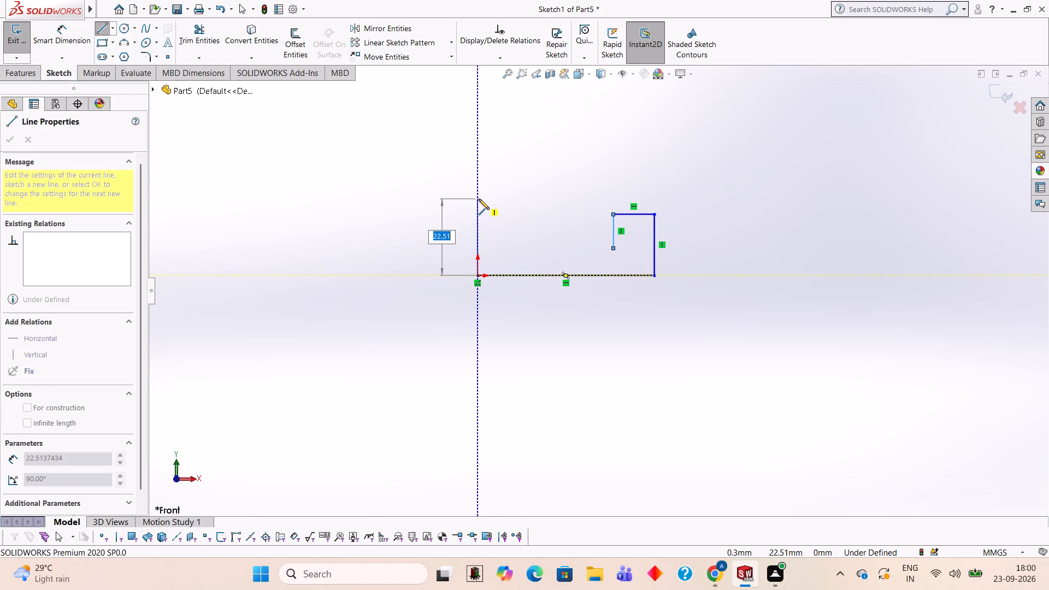
{"action": "type", "text": "18"}
{"action": "key", "text": "Return"}
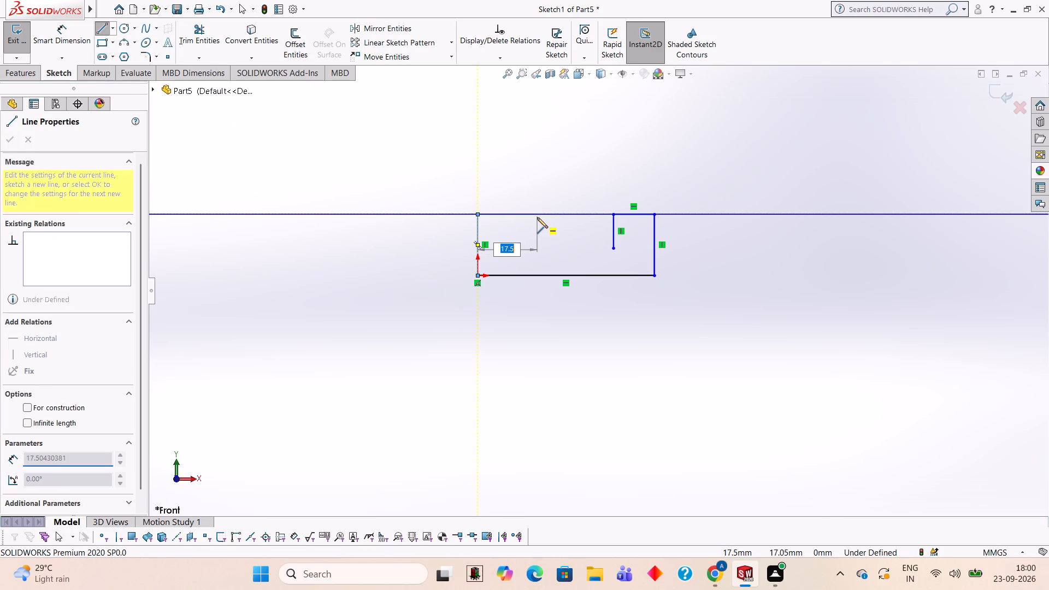
{"action": "type", "text": "12"}
{"action": "key", "text": "Return"}
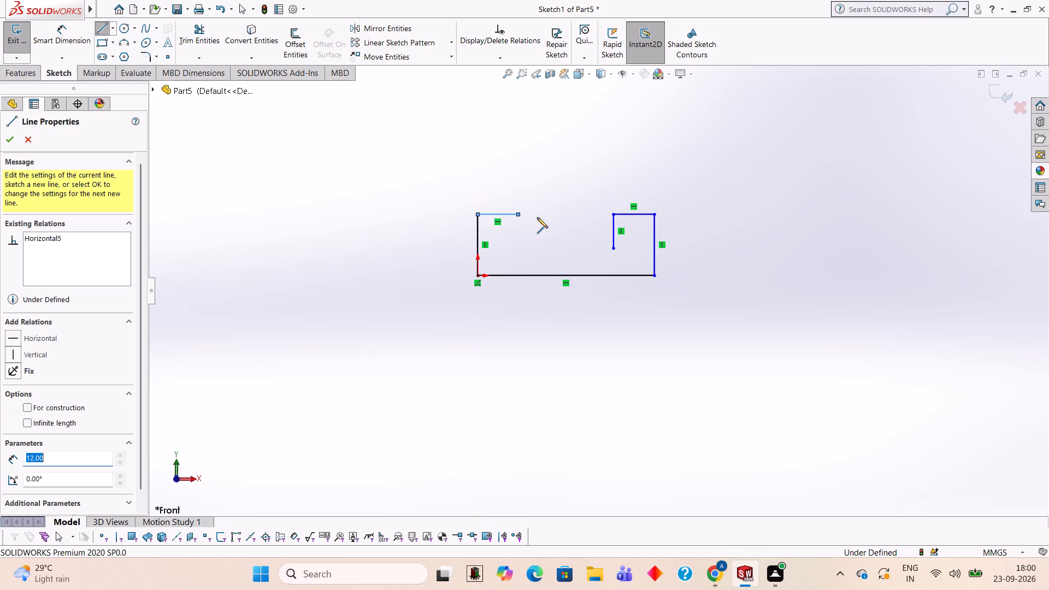
{"action": "left_click", "coordinate": [517, 251]}
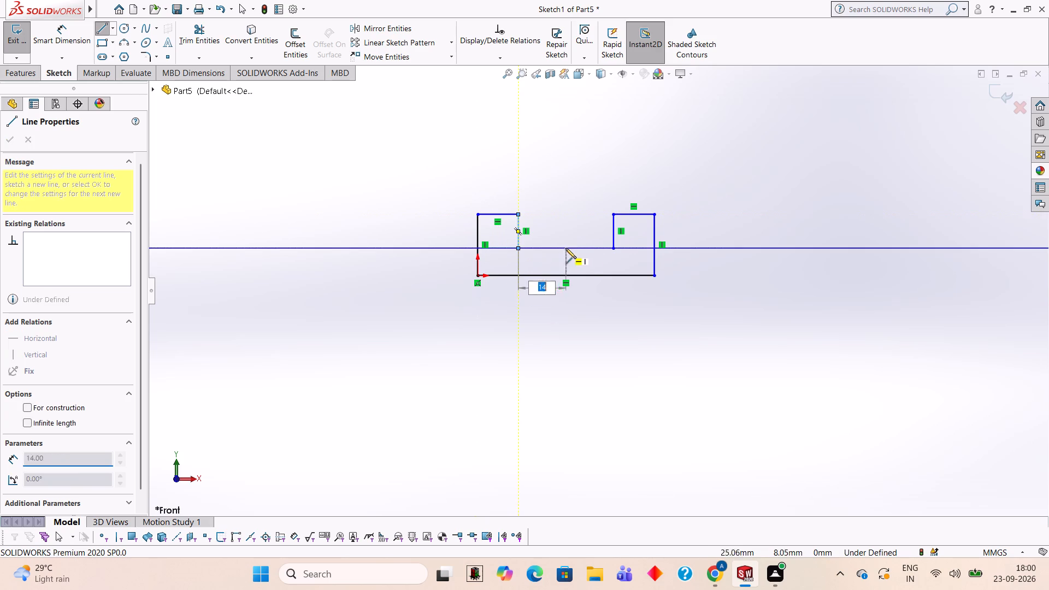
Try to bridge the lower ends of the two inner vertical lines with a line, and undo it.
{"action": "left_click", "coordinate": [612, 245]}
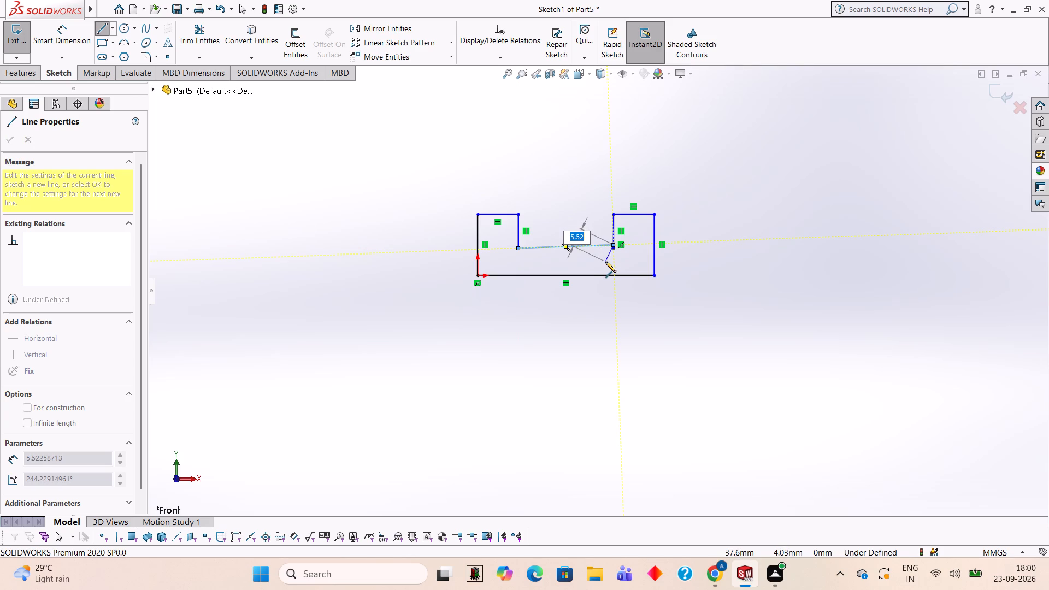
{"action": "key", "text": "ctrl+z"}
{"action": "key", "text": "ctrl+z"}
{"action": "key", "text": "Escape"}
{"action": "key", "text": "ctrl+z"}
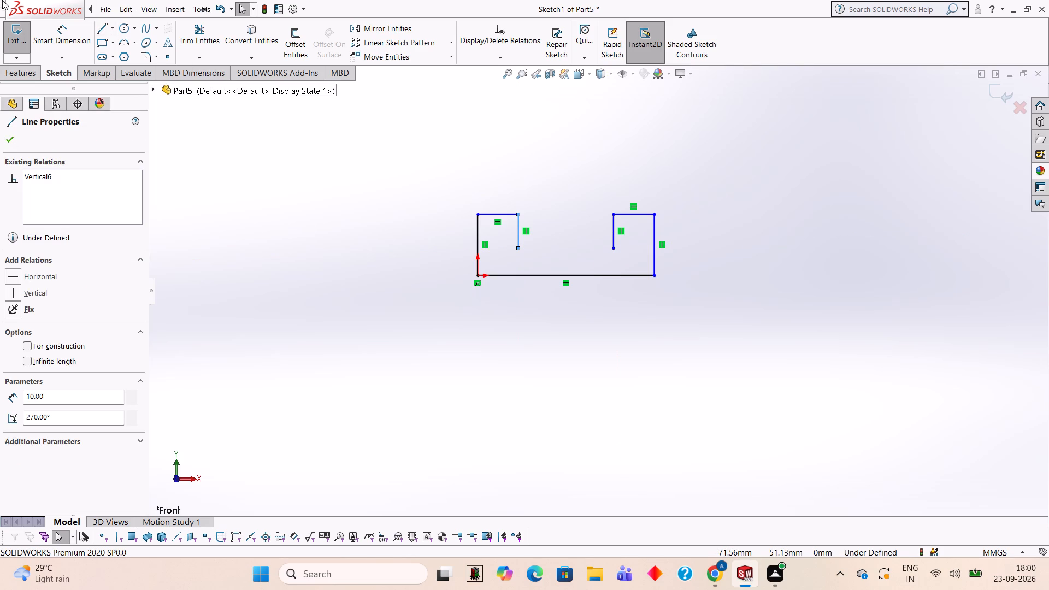
Close the profile with a horizontal 28 mm line joining the lower ends of the two inner vertical lines.
{"action": "left_click", "coordinate": [107, 28]}
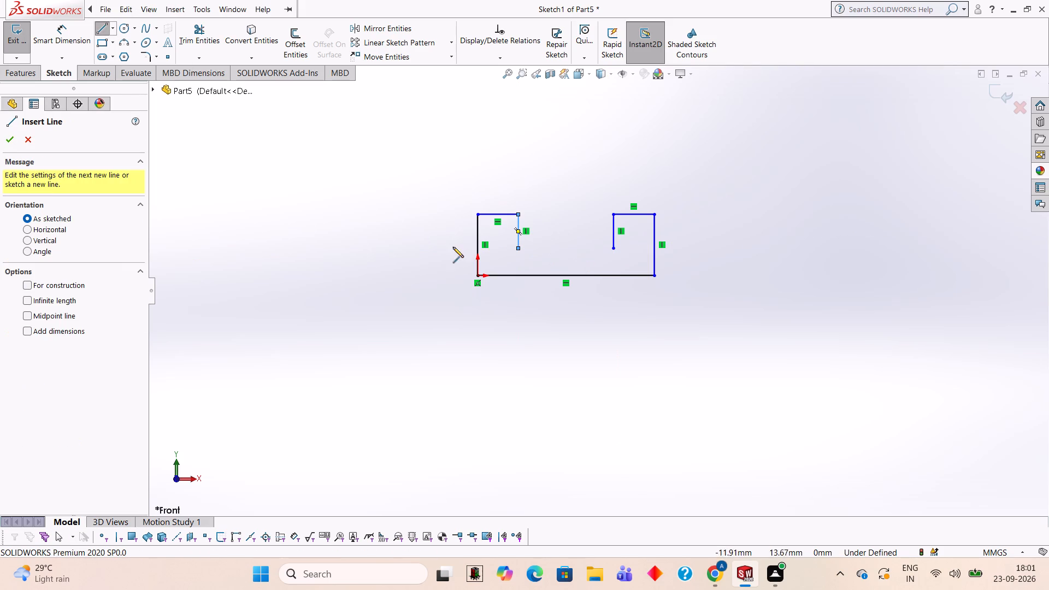
{"action": "left_click", "coordinate": [518, 247]}
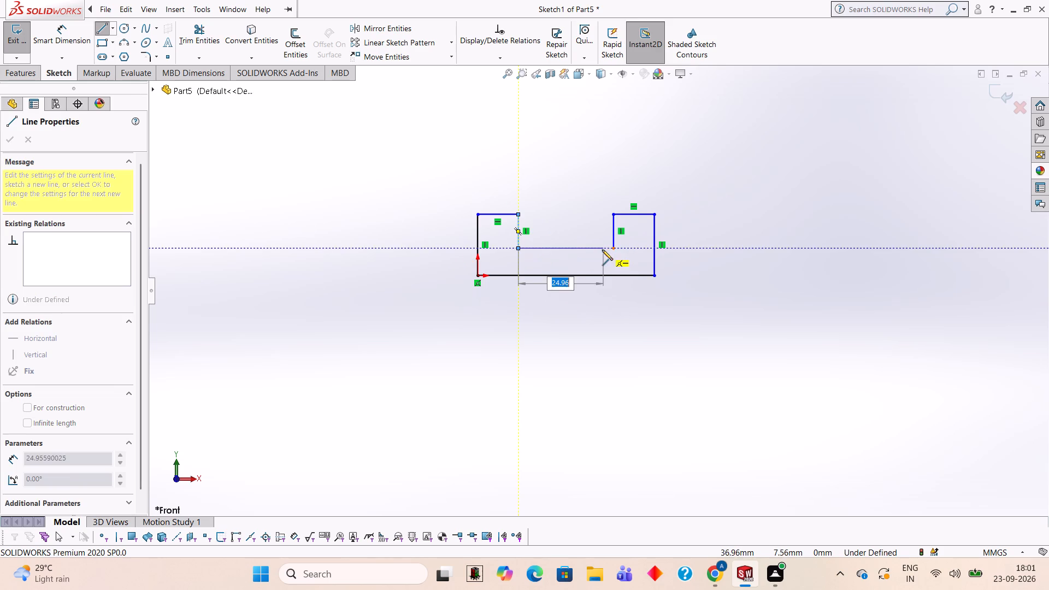
{"action": "left_click", "coordinate": [614, 246]}
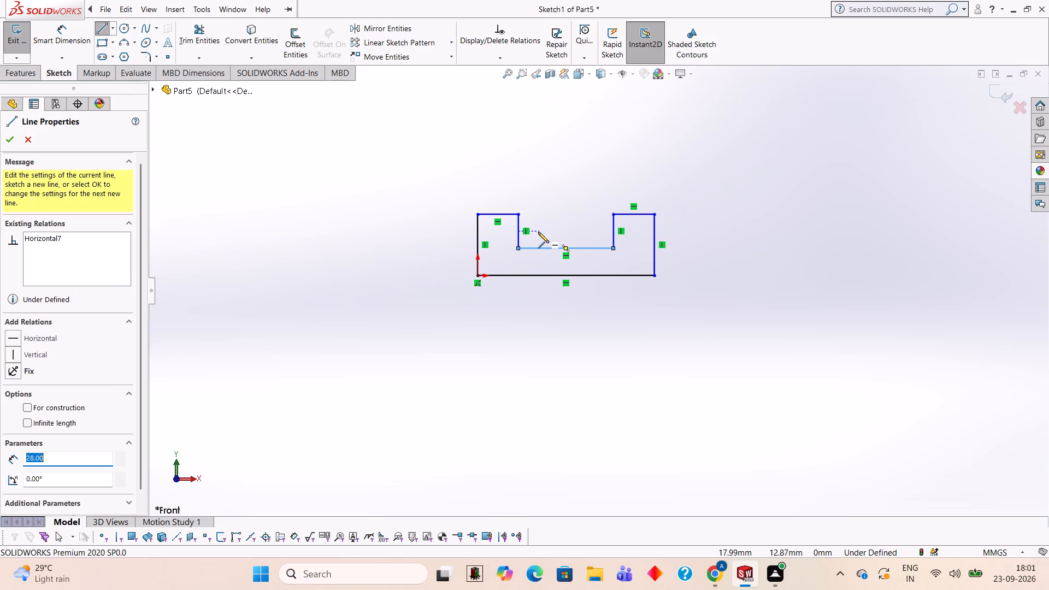
{"action": "key", "text": "Escape"}
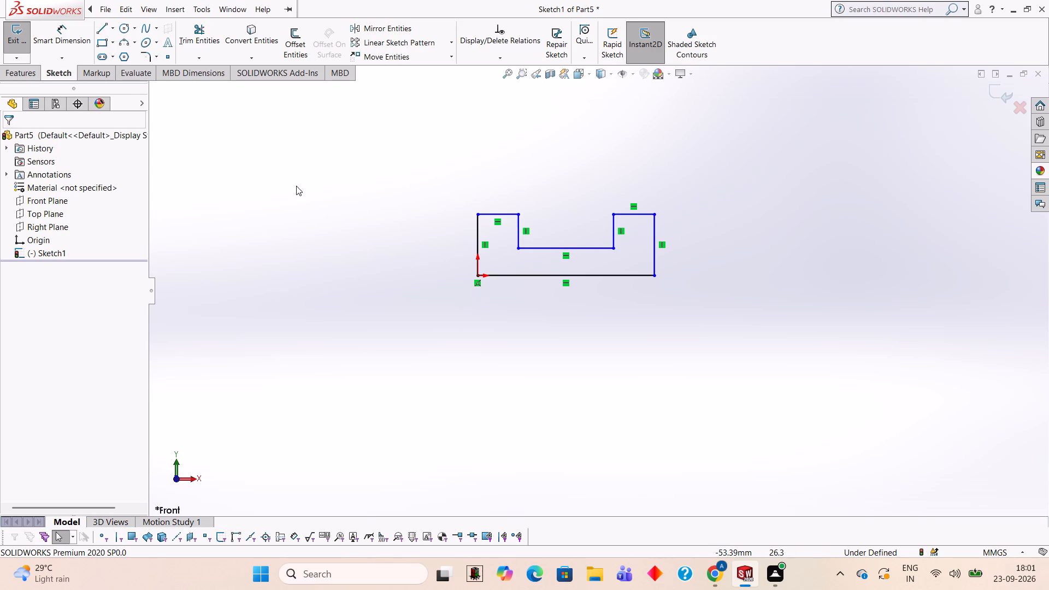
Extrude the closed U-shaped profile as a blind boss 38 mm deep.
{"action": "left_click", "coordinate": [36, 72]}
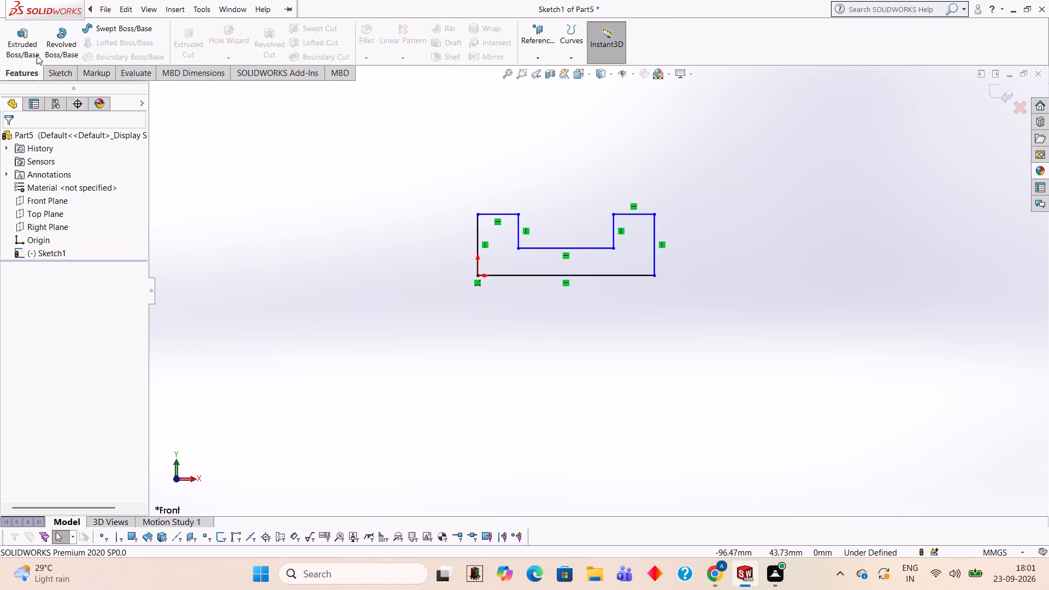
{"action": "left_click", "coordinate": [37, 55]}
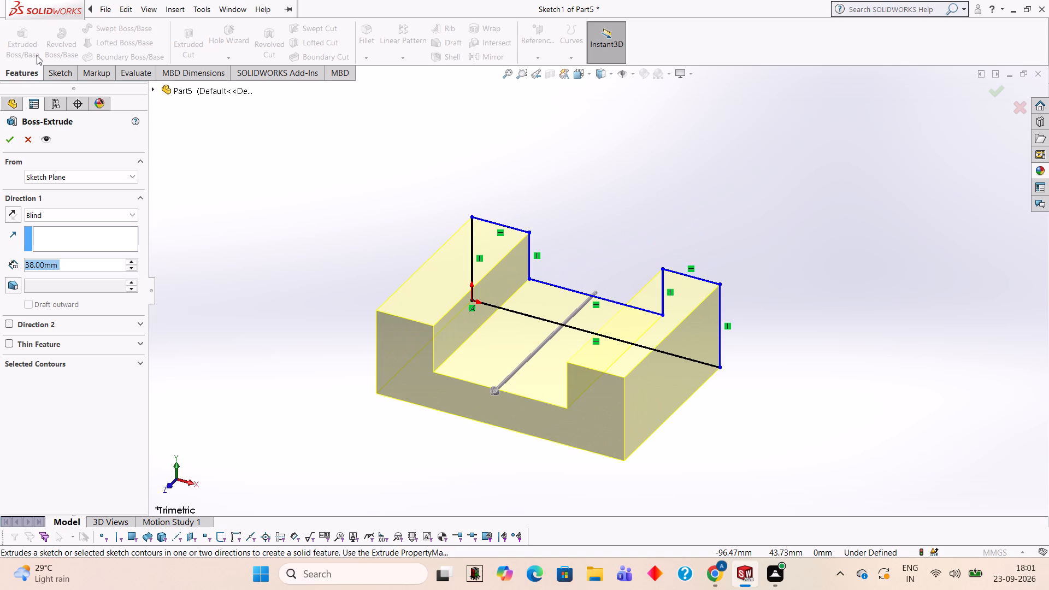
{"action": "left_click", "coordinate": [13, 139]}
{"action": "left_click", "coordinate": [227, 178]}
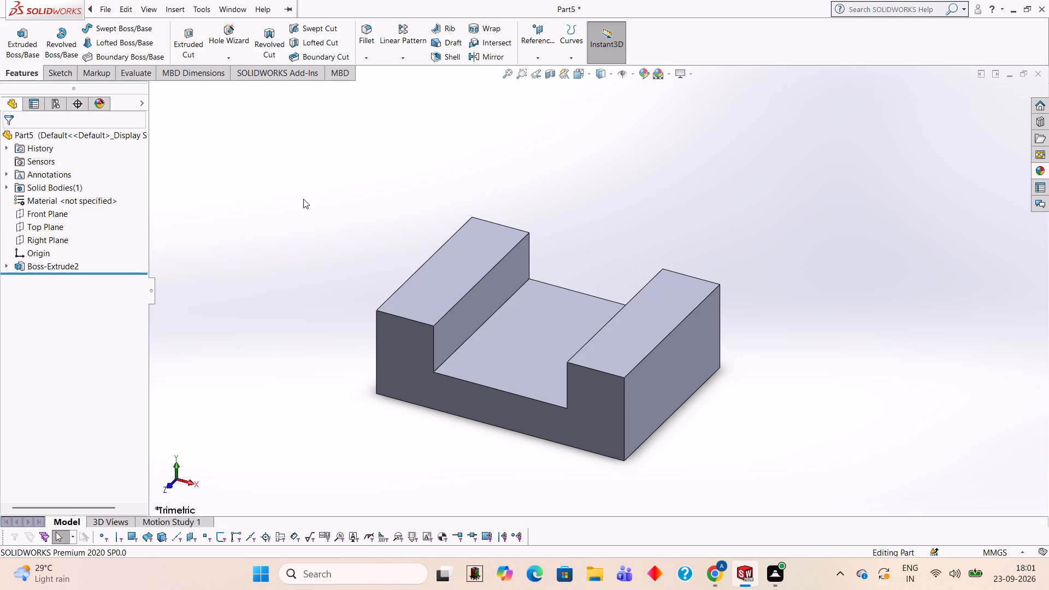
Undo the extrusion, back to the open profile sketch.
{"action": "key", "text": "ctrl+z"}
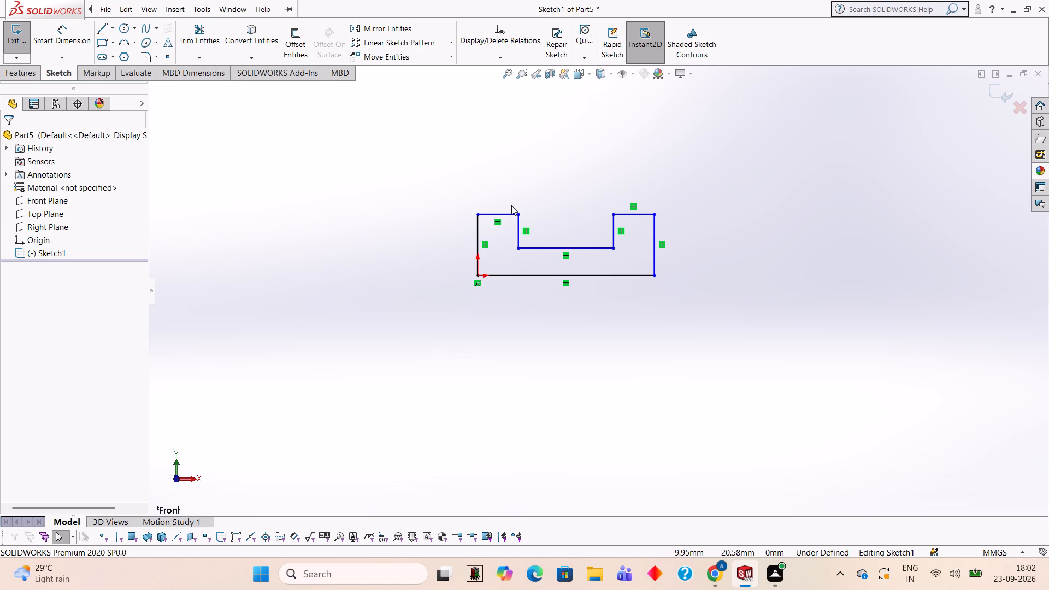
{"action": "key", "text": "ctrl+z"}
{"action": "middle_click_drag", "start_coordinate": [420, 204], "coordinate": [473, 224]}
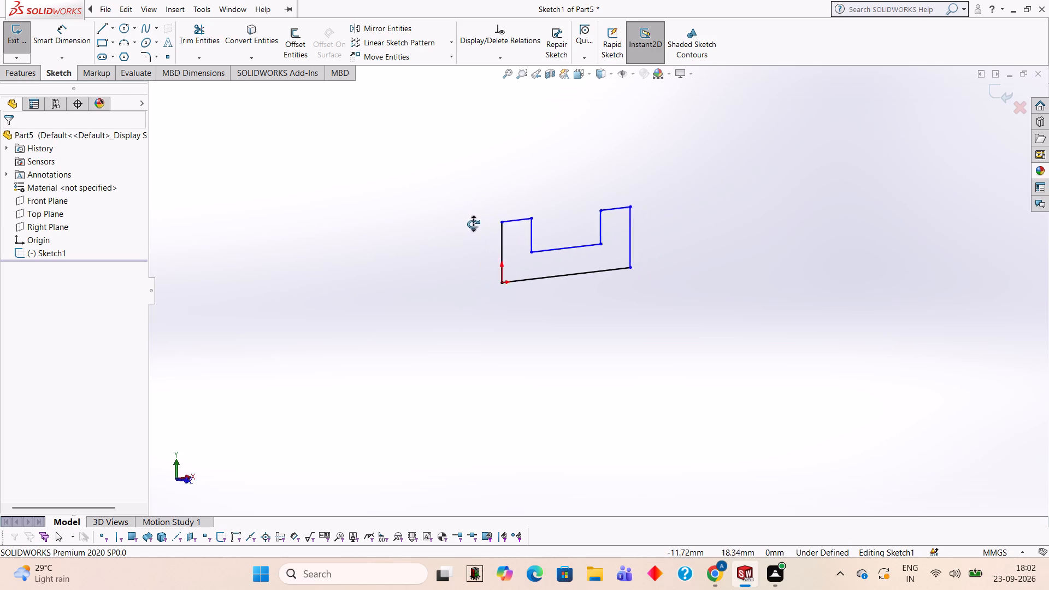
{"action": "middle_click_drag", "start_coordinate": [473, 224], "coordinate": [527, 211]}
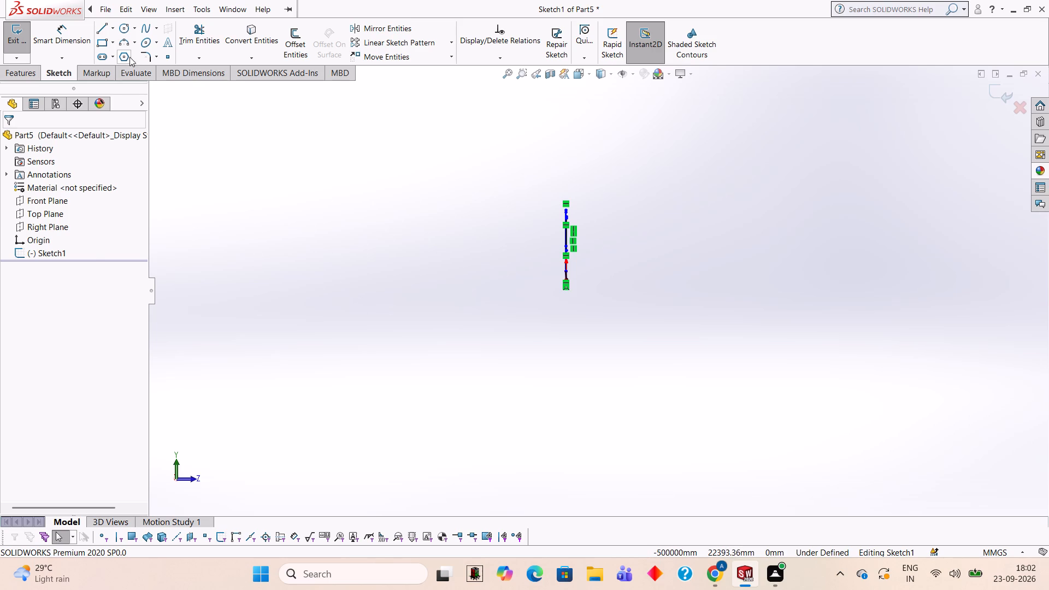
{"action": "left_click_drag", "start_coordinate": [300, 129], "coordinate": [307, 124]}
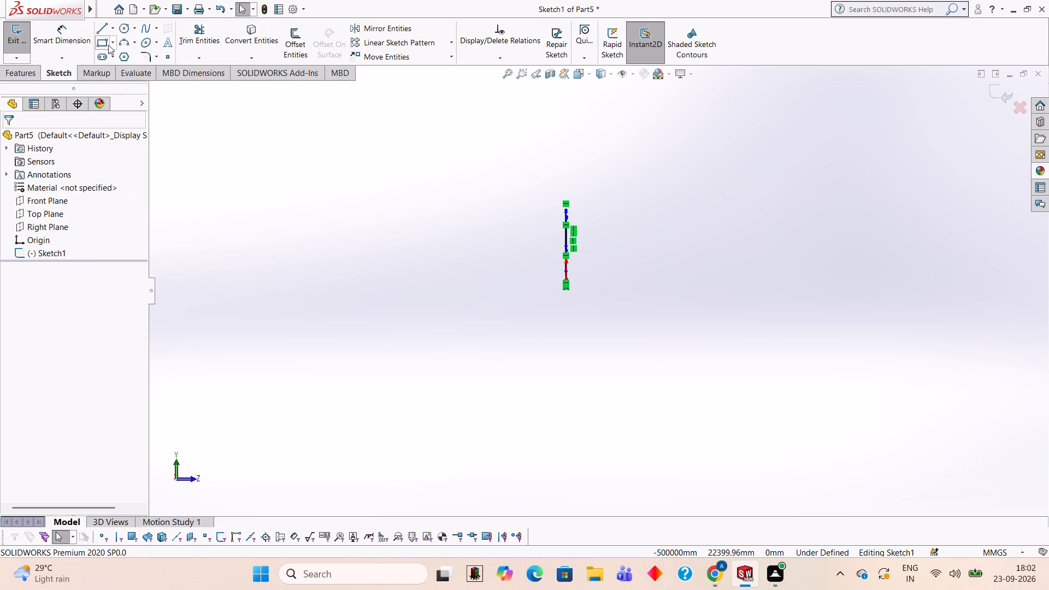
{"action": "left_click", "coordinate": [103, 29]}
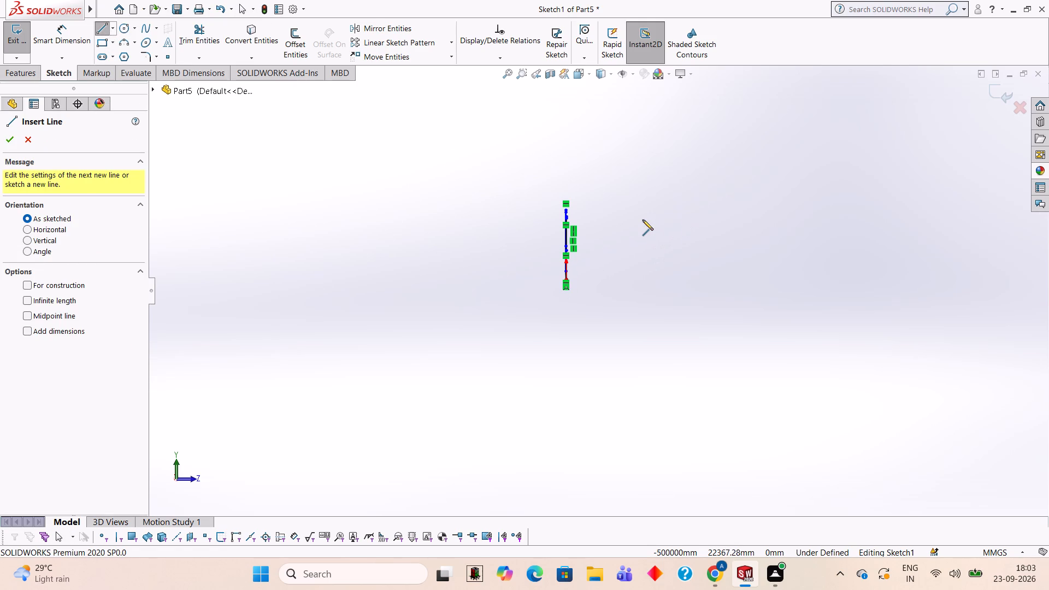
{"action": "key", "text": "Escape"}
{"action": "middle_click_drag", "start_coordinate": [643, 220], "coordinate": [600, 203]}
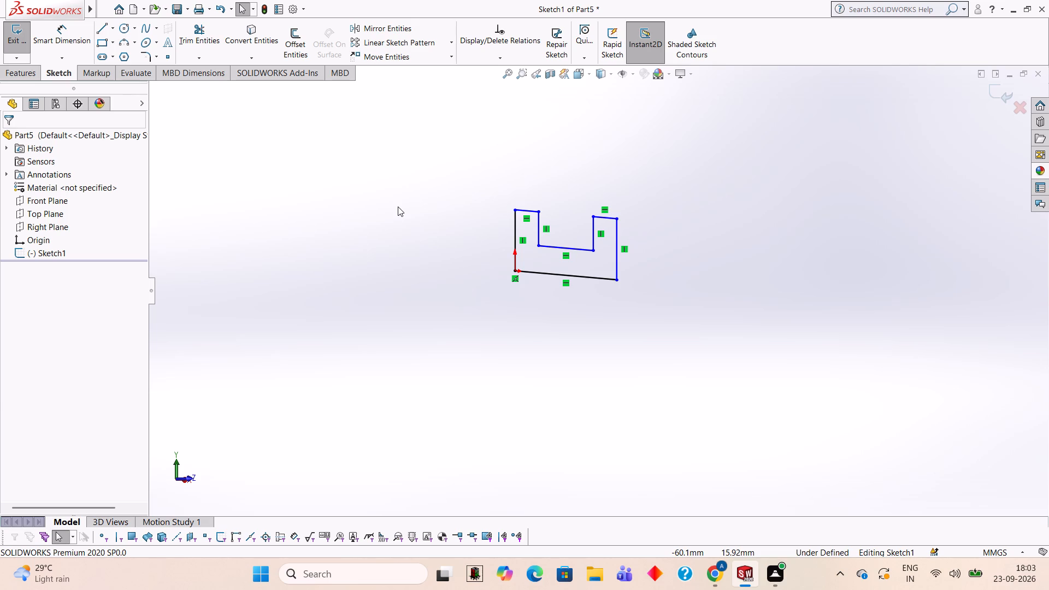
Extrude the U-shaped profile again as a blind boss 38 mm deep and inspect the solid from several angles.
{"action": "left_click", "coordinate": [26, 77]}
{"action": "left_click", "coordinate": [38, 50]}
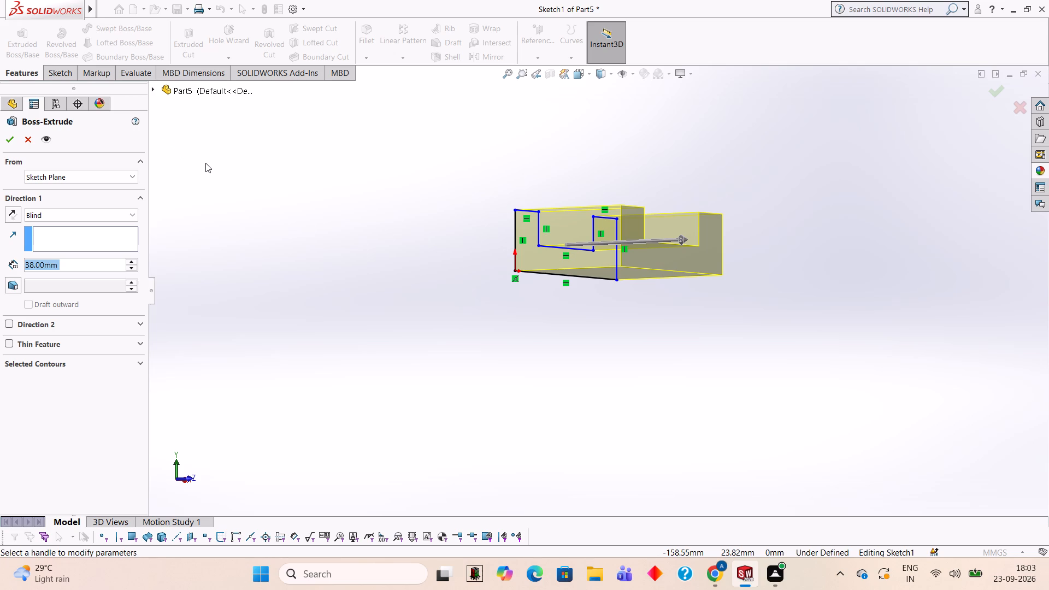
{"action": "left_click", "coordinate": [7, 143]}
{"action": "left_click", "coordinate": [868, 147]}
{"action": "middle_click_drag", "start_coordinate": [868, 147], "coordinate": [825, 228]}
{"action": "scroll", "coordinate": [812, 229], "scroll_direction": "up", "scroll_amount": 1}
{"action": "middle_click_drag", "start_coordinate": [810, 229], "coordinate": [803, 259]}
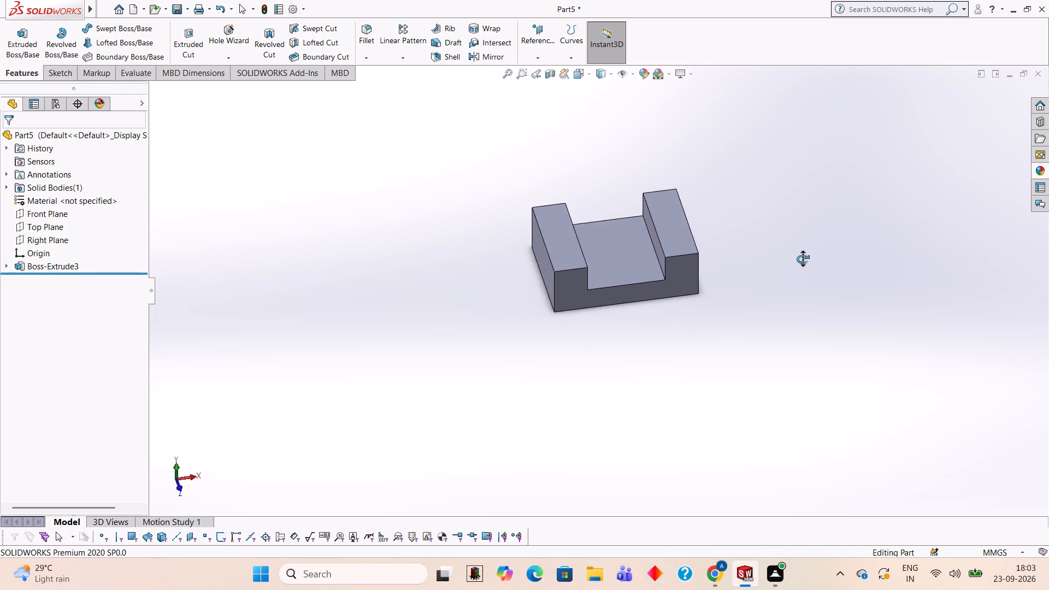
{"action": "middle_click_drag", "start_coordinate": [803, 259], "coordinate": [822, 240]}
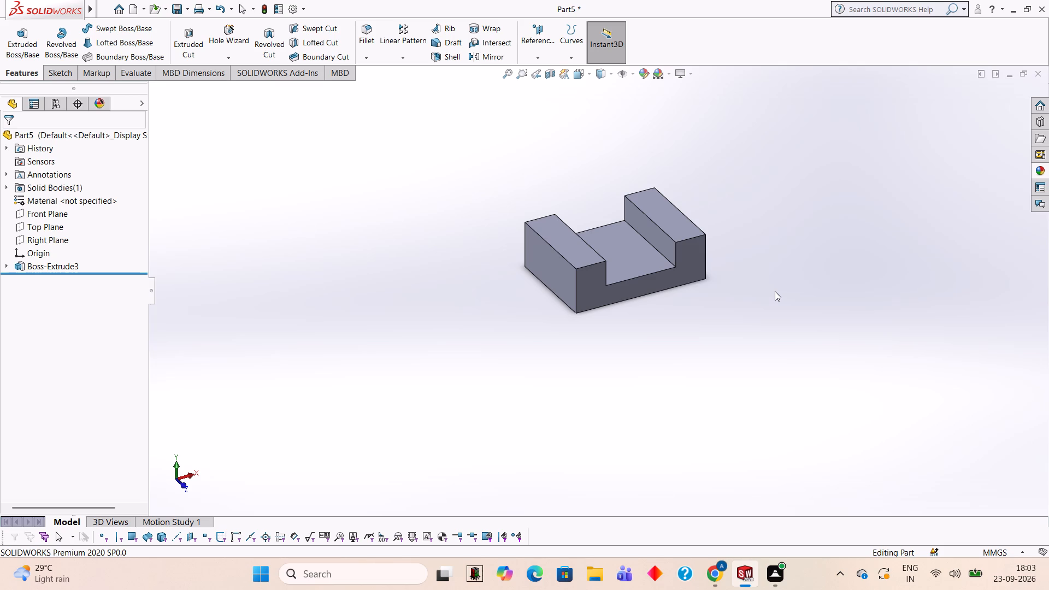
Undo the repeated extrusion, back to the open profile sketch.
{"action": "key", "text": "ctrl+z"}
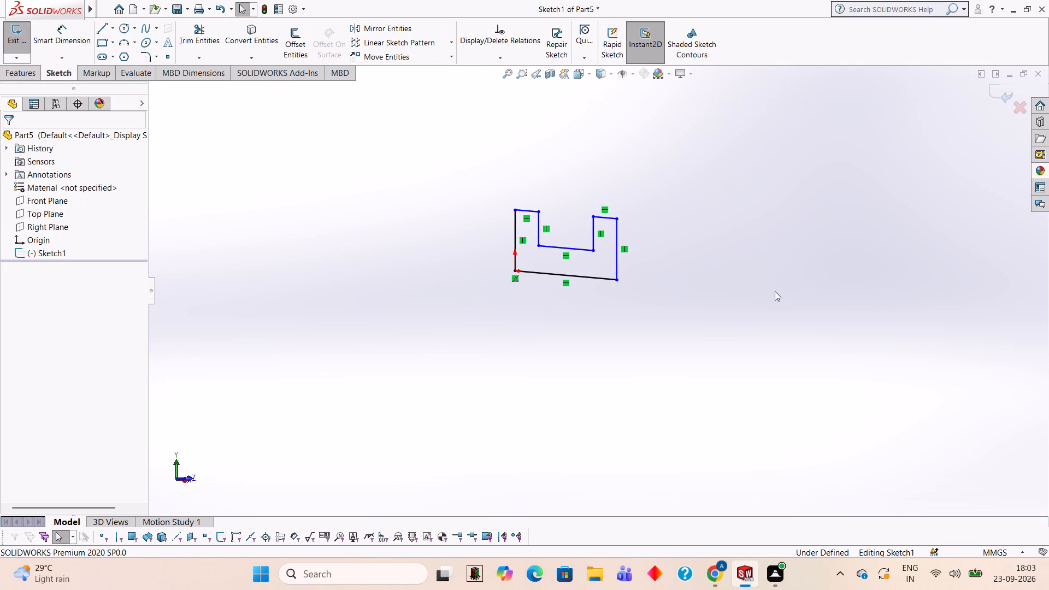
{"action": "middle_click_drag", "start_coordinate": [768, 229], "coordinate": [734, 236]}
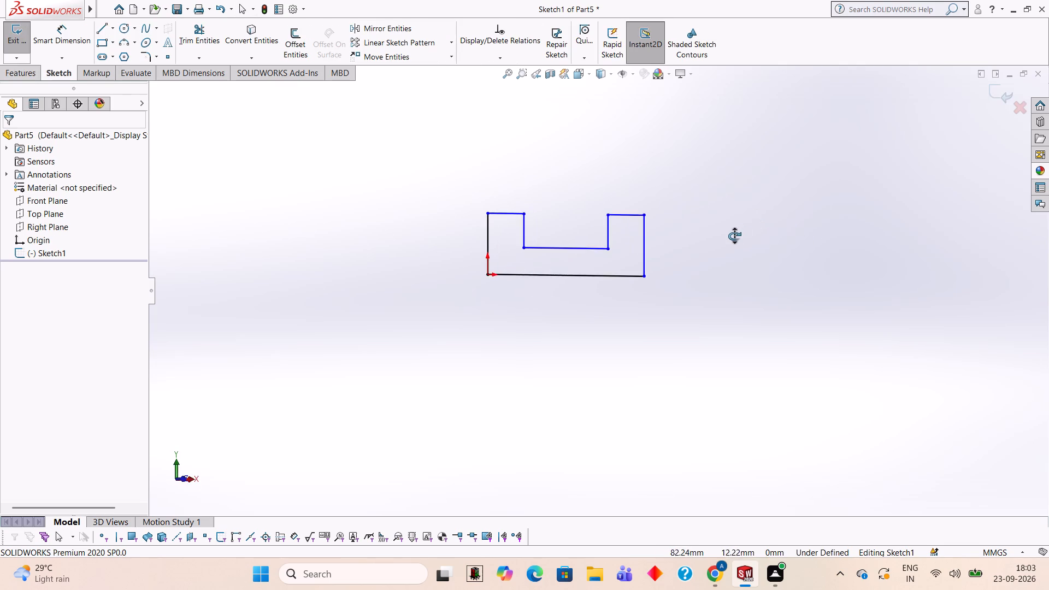
Trim away the top line and the inner vertical line of the profile's origin-side arm.
{"action": "middle_click_drag", "start_coordinate": [734, 236], "coordinate": [698, 250]}
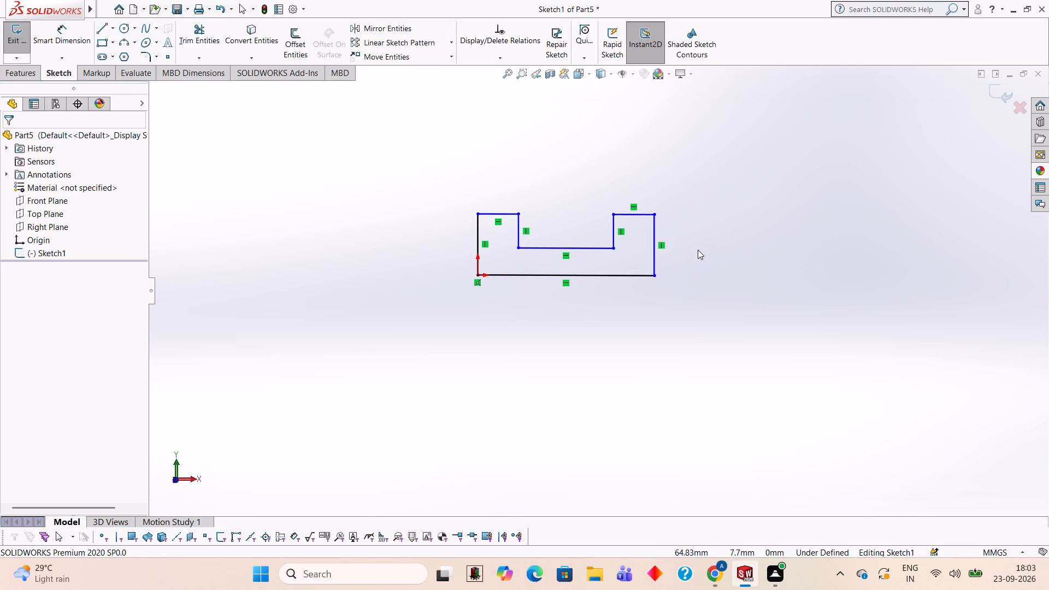
{"action": "left_click", "coordinate": [193, 41]}
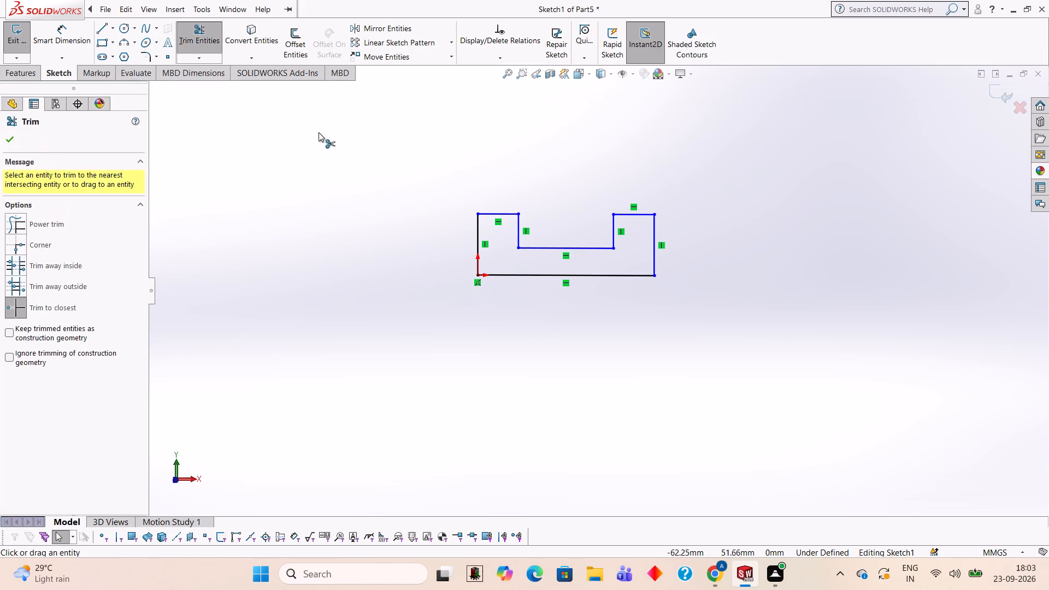
{"action": "left_click", "coordinate": [498, 212]}
{"action": "left_click", "coordinate": [521, 233]}
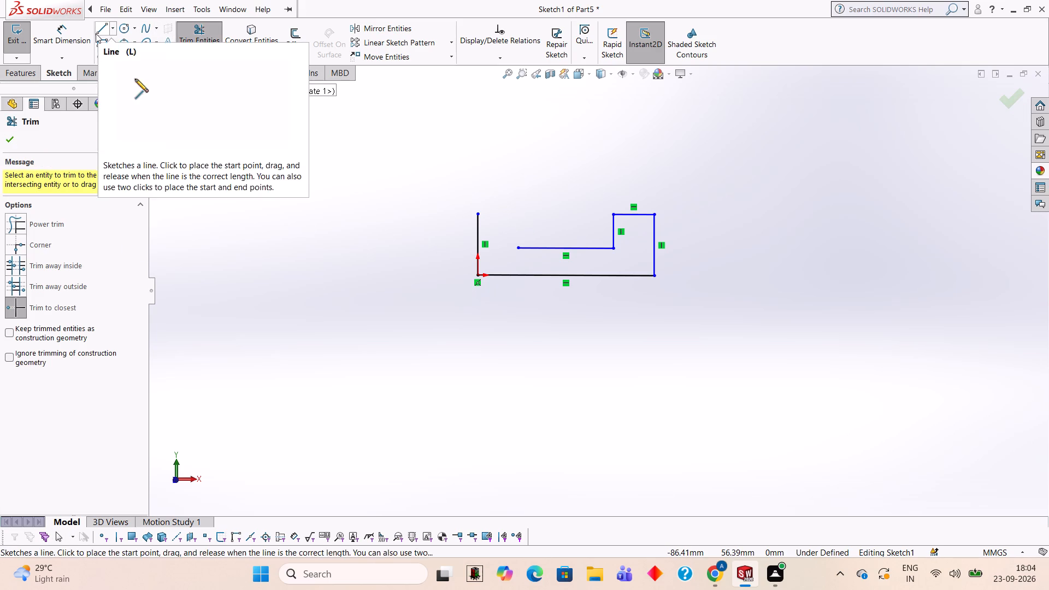
Redraw the origin-side arm with lines: extend the channel floor 5 mm outward, rise 10 mm, and close with a 7 mm top line.
{"action": "left_click", "coordinate": [96, 33]}
{"action": "left_click", "coordinate": [517, 249]}
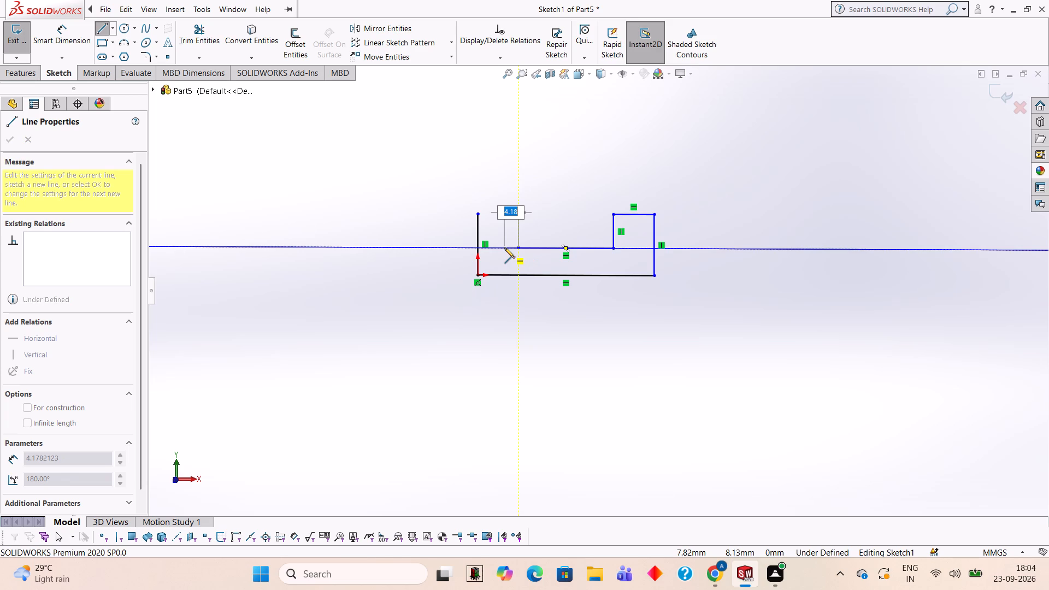
{"action": "key", "text": "5"}
{"action": "key", "text": "Return"}
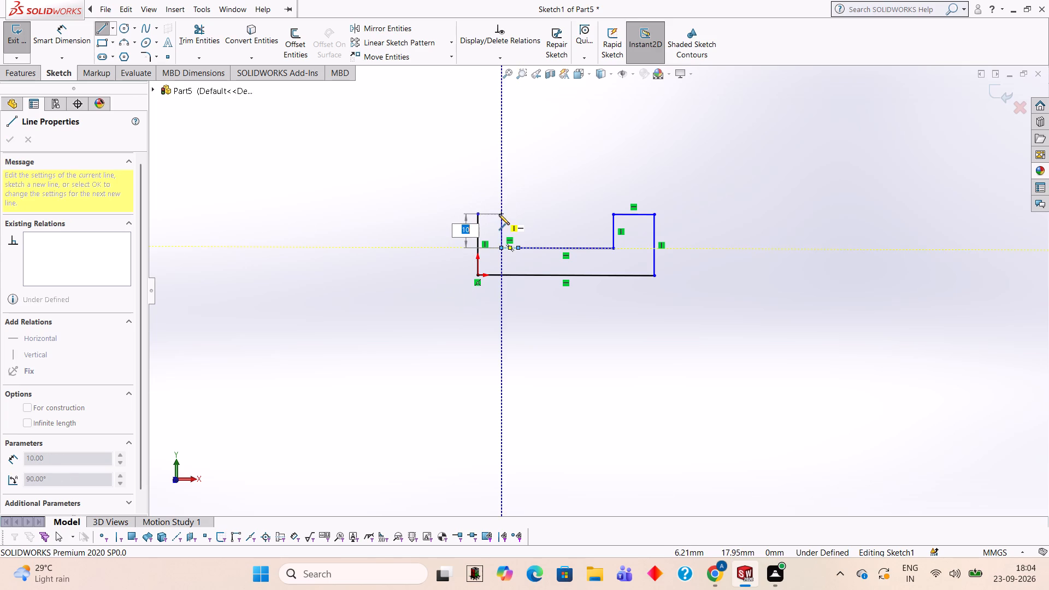
{"action": "left_click", "coordinate": [499, 214]}
{"action": "left_click", "coordinate": [476, 217]}
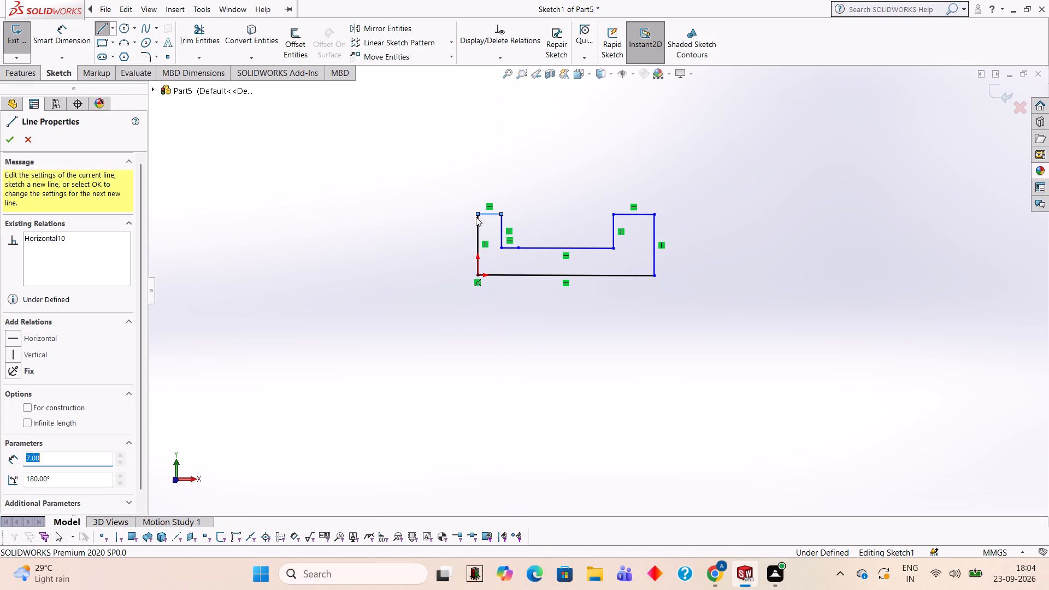
{"action": "key", "text": "Escape"}
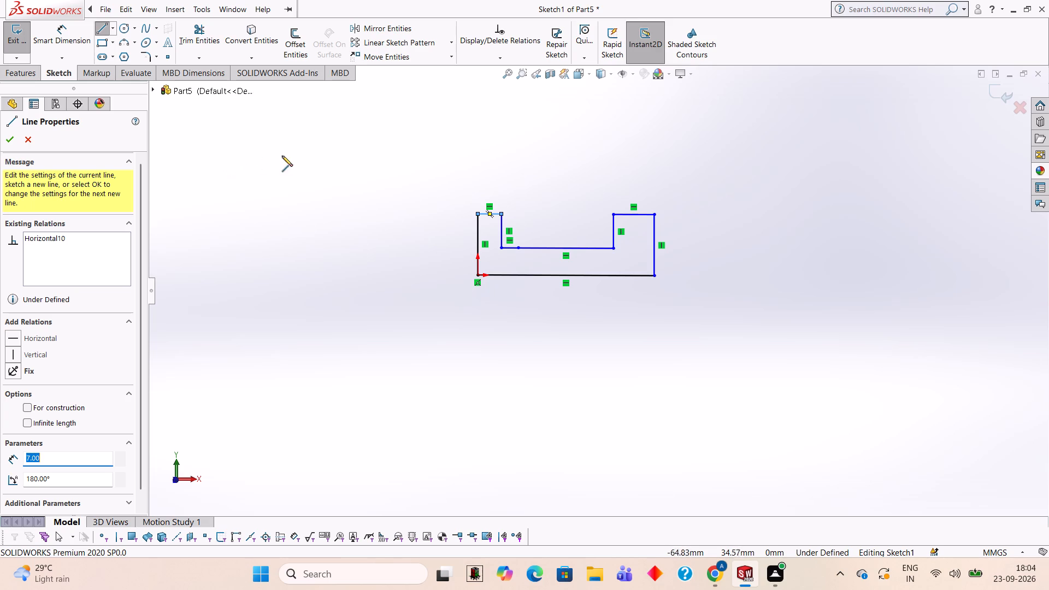
Extrude the modified U-shaped profile as a blind boss 38 mm deep.
{"action": "middle_click_drag", "start_coordinate": [290, 156], "coordinate": [341, 261]}
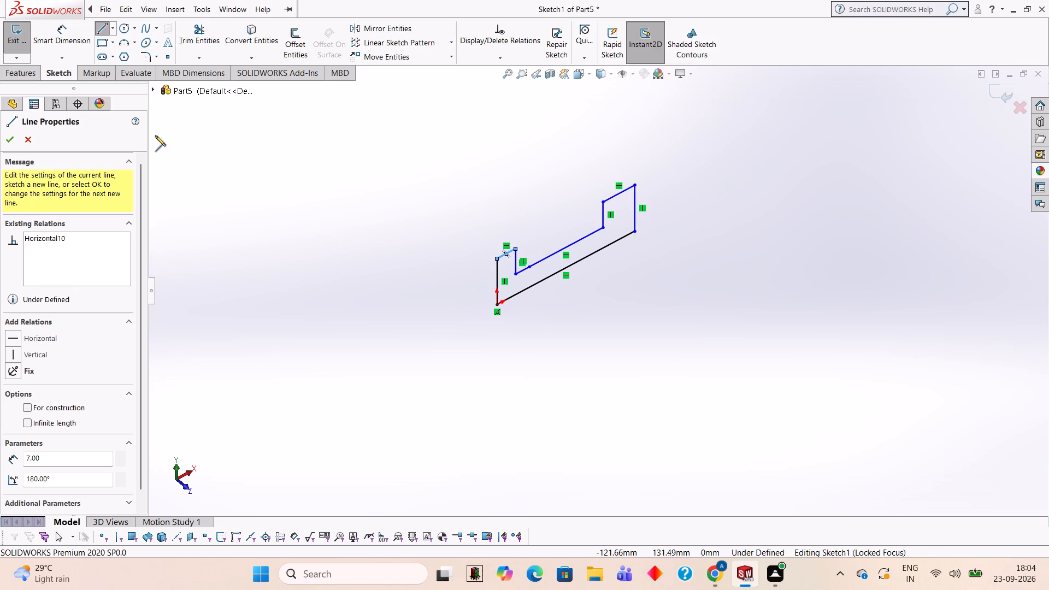
{"action": "left_click", "coordinate": [14, 78]}
{"action": "left_click", "coordinate": [12, 50]}
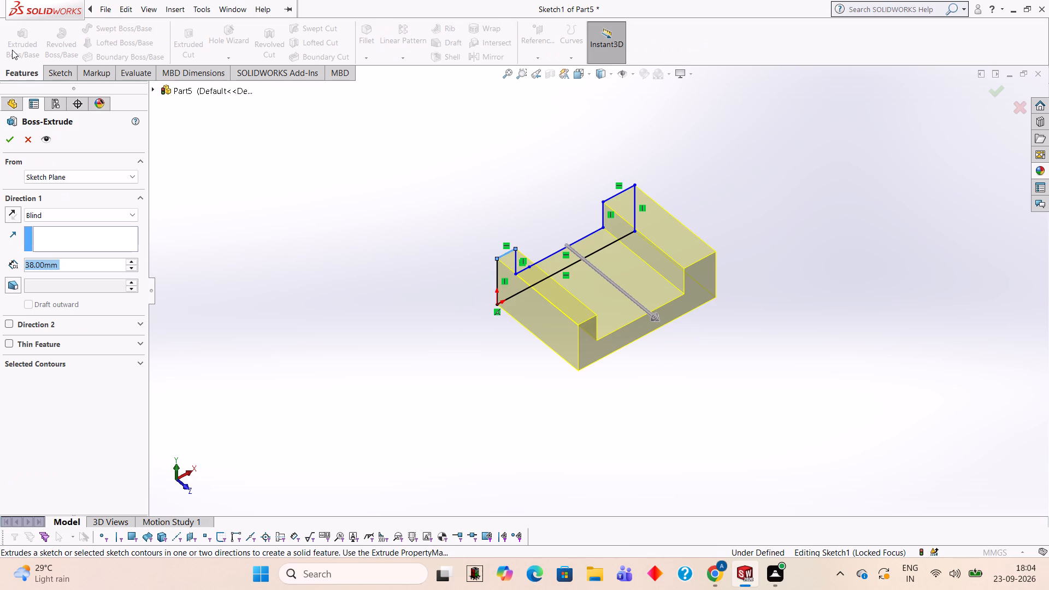
{"action": "left_click", "coordinate": [10, 147]}
{"action": "left_click", "coordinate": [8, 140]}
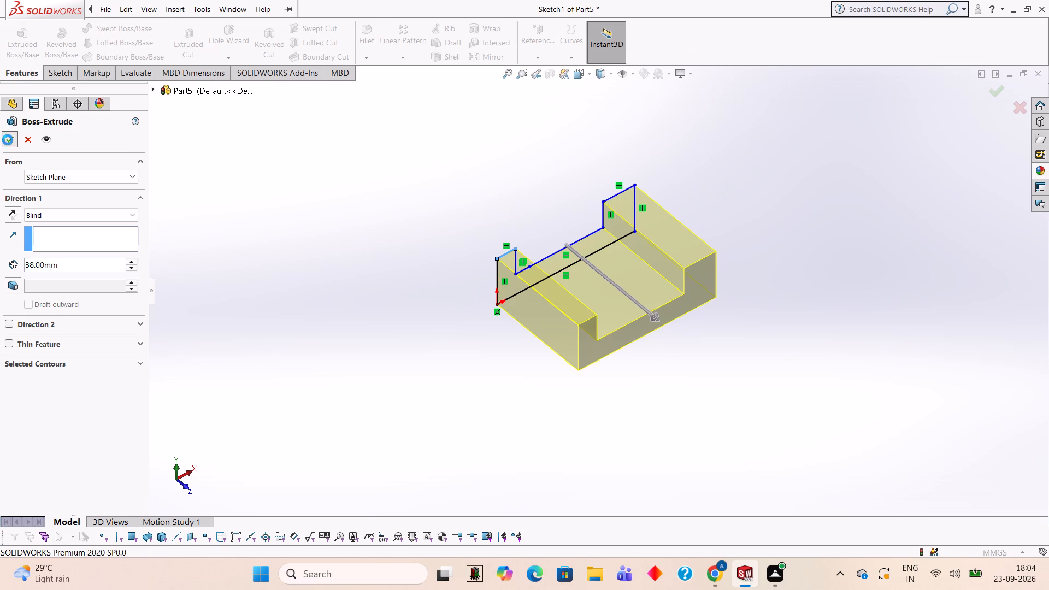
{"action": "left_click", "coordinate": [300, 218]}
Start a sketch on the wider arm's outer side face and draw a 50 mm vertical line upward from the bottom edge's midpoint.
{"action": "middle_click_drag", "start_coordinate": [867, 362], "coordinate": [870, 341]}
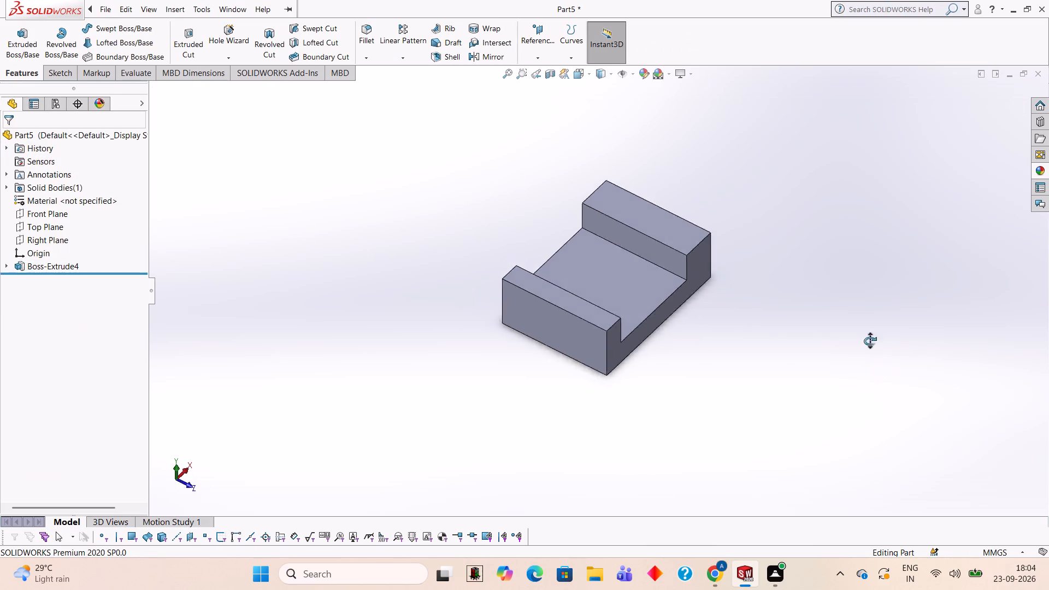
{"action": "middle_click_drag", "start_coordinate": [870, 341], "coordinate": [831, 286]}
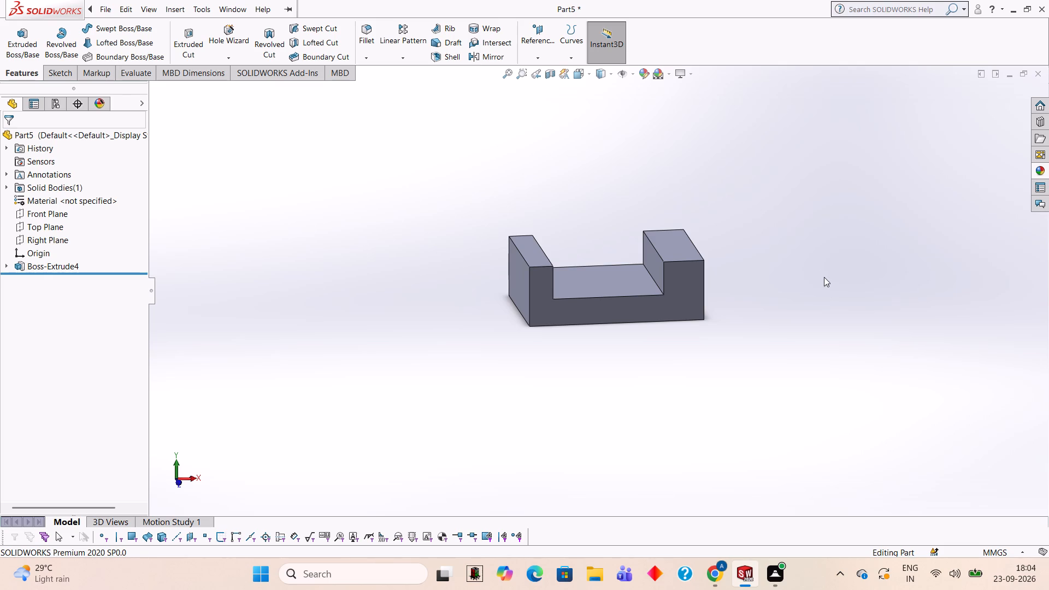
{"action": "middle_click_drag", "start_coordinate": [816, 270], "coordinate": [704, 268]}
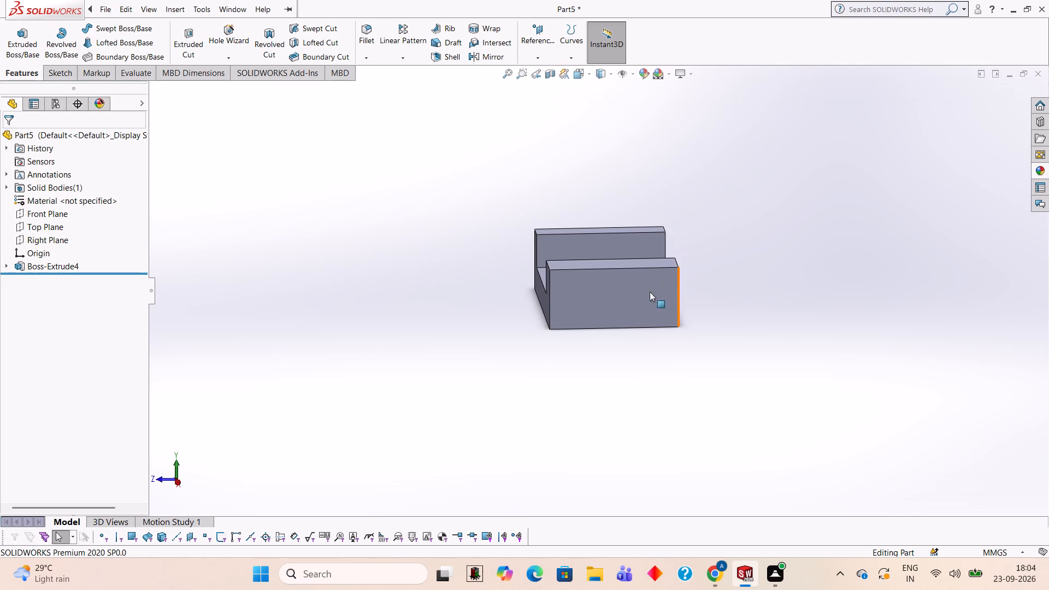
{"action": "left_click", "coordinate": [616, 294]}
{"action": "left_click", "coordinate": [658, 265]}
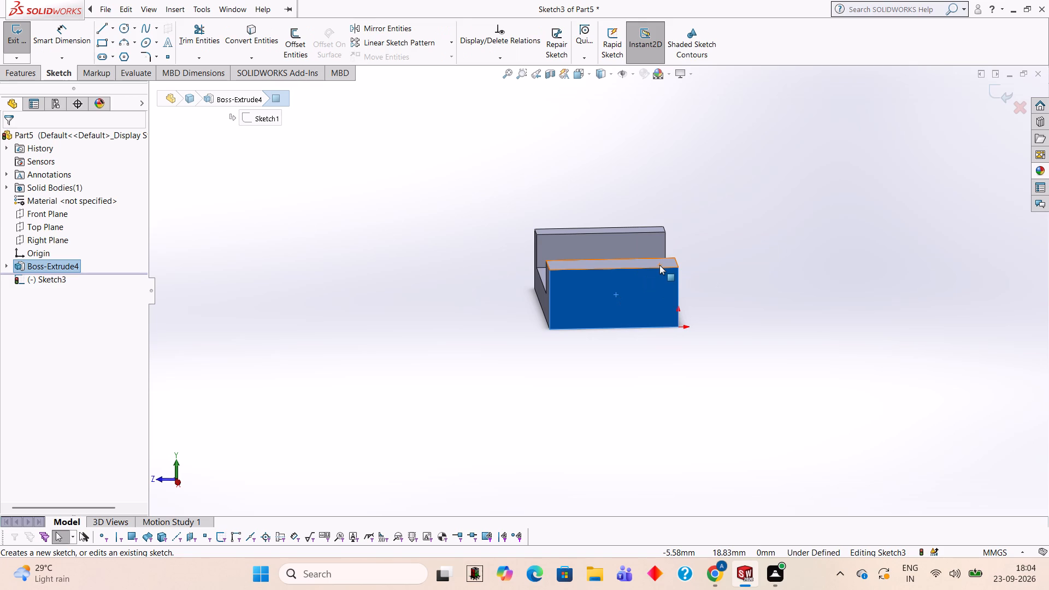
{"action": "key", "text": "ctrl+8"}
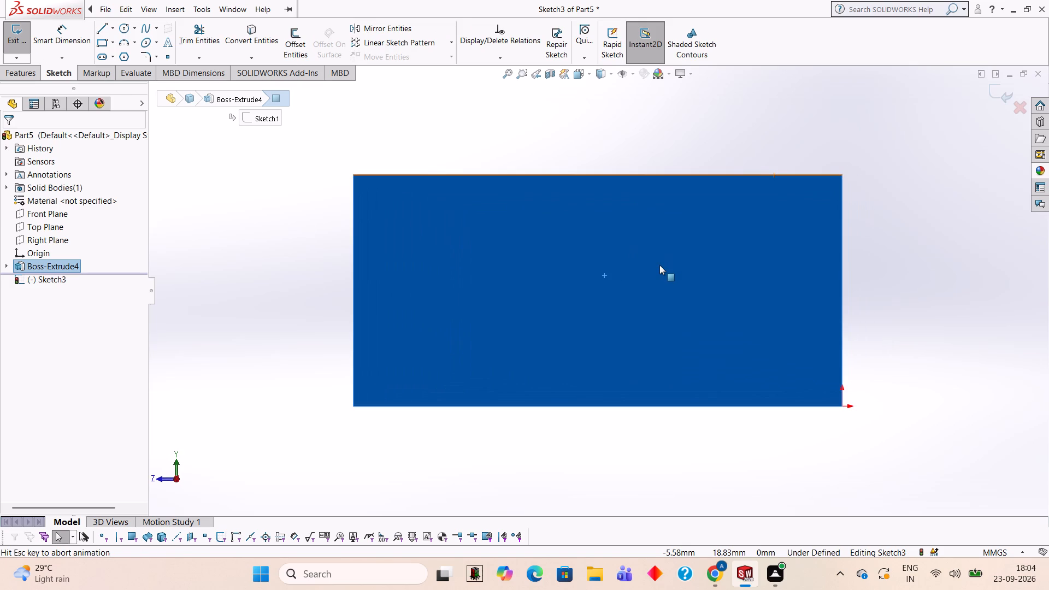
{"action": "left_click", "coordinate": [106, 23]}
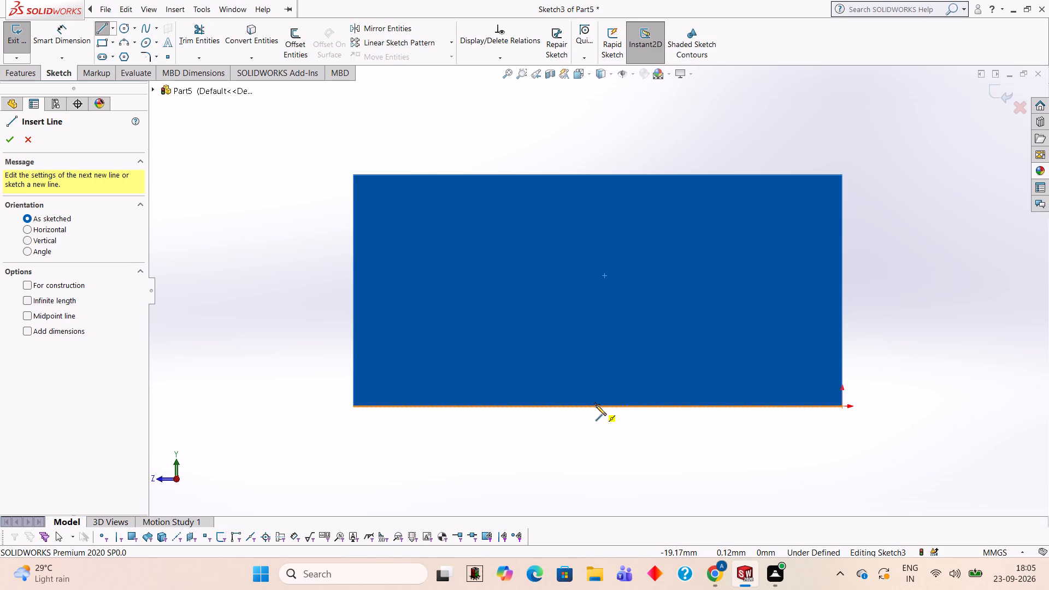
{"action": "left_click", "coordinate": [598, 405]}
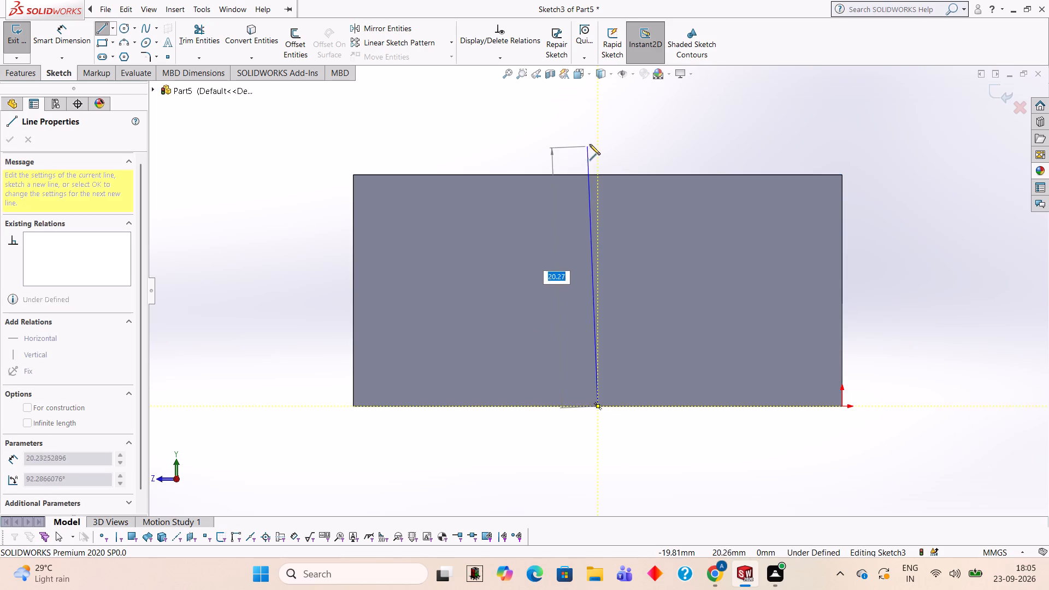
{"action": "type", "text": "50"}
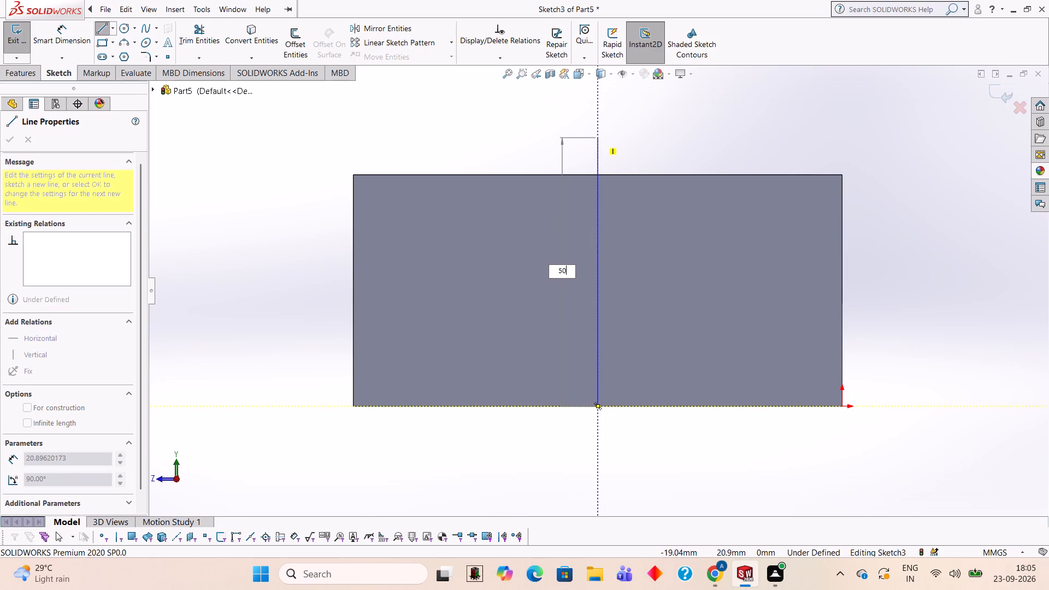
{"action": "key", "text": "Return"}
{"action": "scroll", "coordinate": [597, 138], "scroll_direction": "up", "scroll_amount": 6}
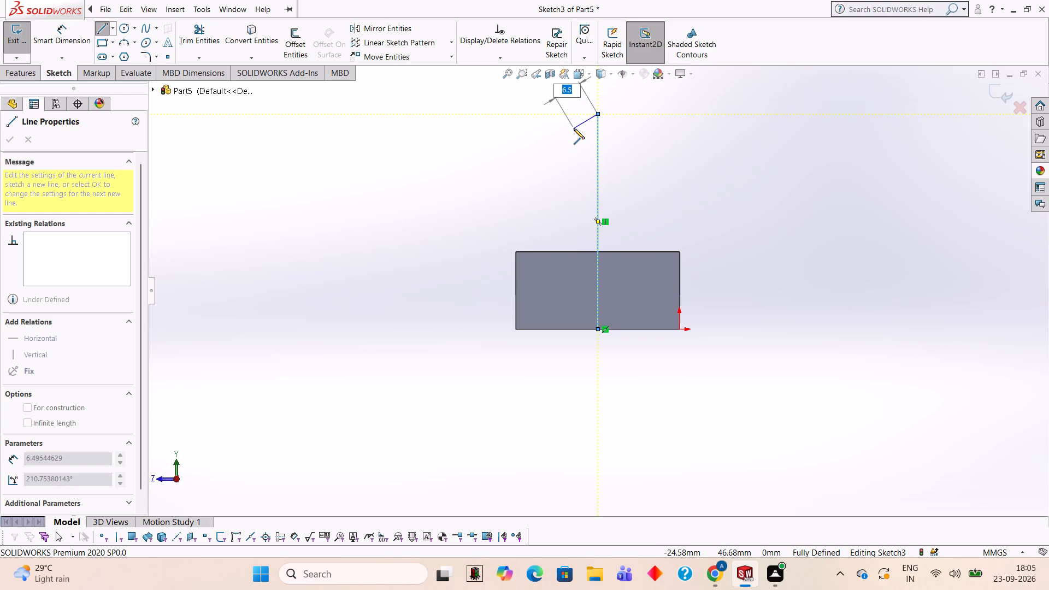
{"action": "key", "text": "Escape"}
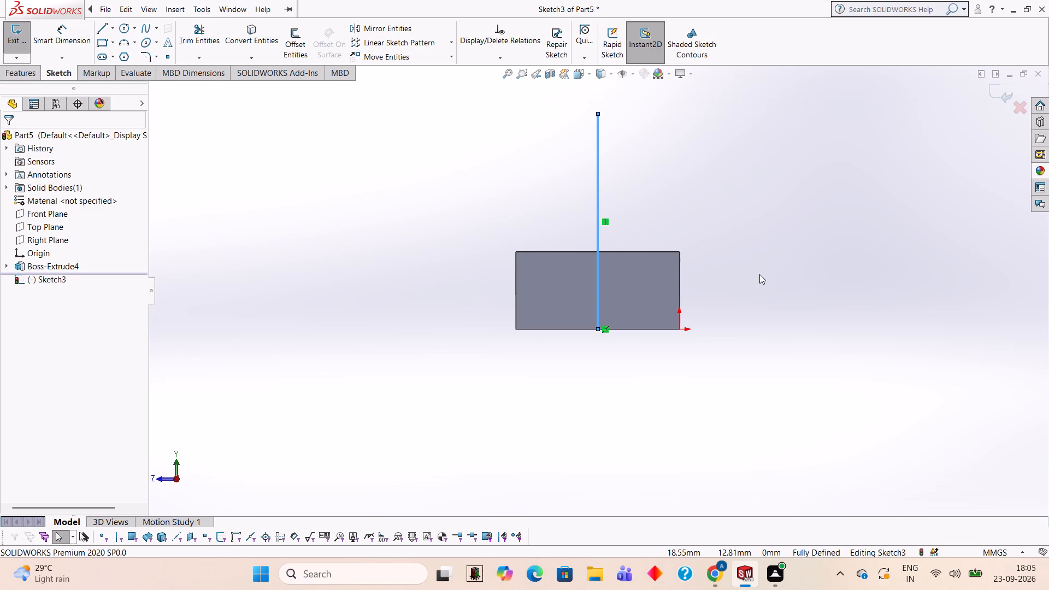
Draw a 24 mm diameter circle centred on the upper end of the vertical line.
{"action": "middle_click_drag", "start_coordinate": [765, 207], "coordinate": [821, 239]}
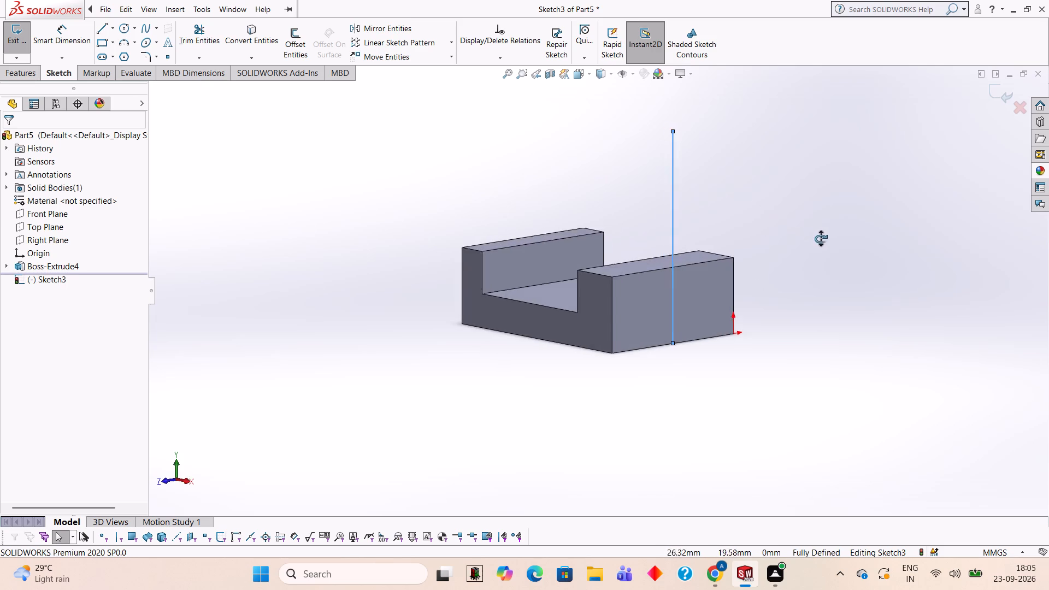
{"action": "middle_click_drag", "start_coordinate": [821, 239], "coordinate": [828, 258]}
{"action": "scroll", "coordinate": [827, 258], "scroll_direction": "up", "scroll_amount": 1}
{"action": "middle_click_drag", "start_coordinate": [792, 199], "coordinate": [743, 139]}
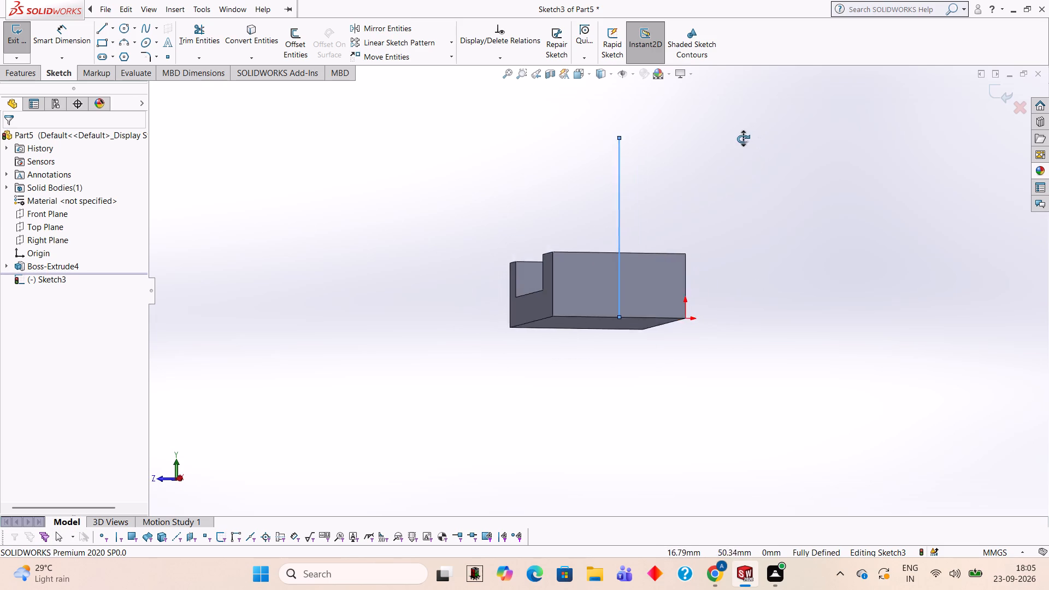
{"action": "middle_click_drag", "start_coordinate": [743, 139], "coordinate": [730, 142]}
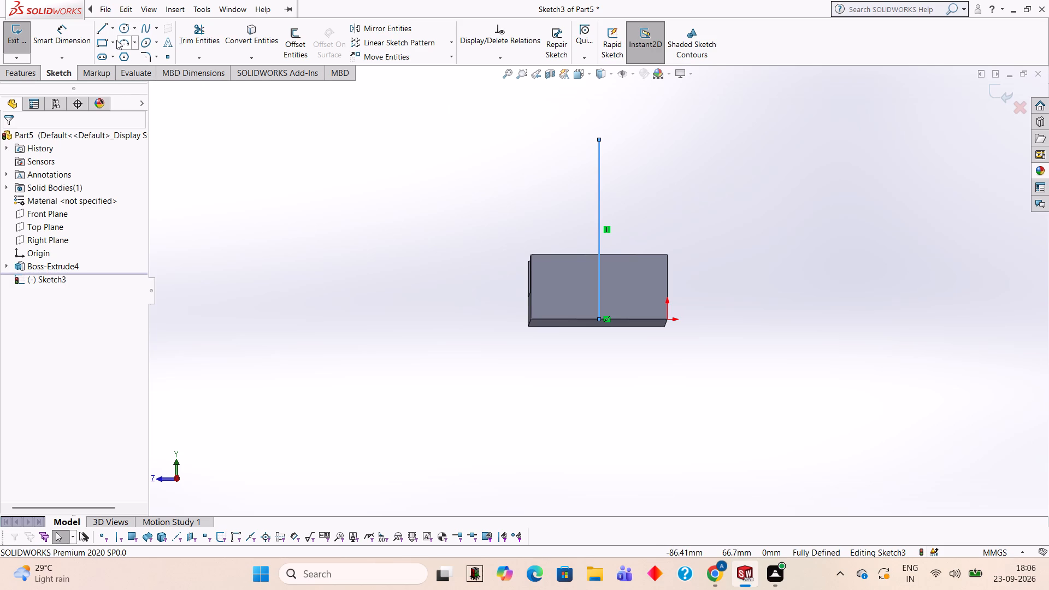
{"action": "left_click", "coordinate": [123, 27]}
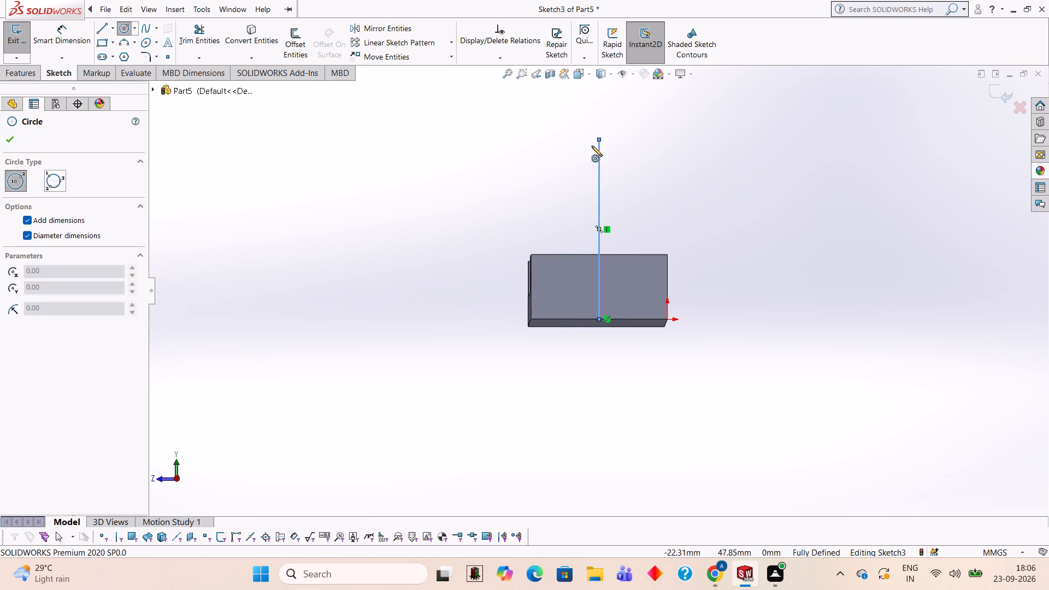
{"action": "left_click", "coordinate": [598, 139]}
{"action": "type", "text": "24"}
{"action": "key", "text": "Return"}
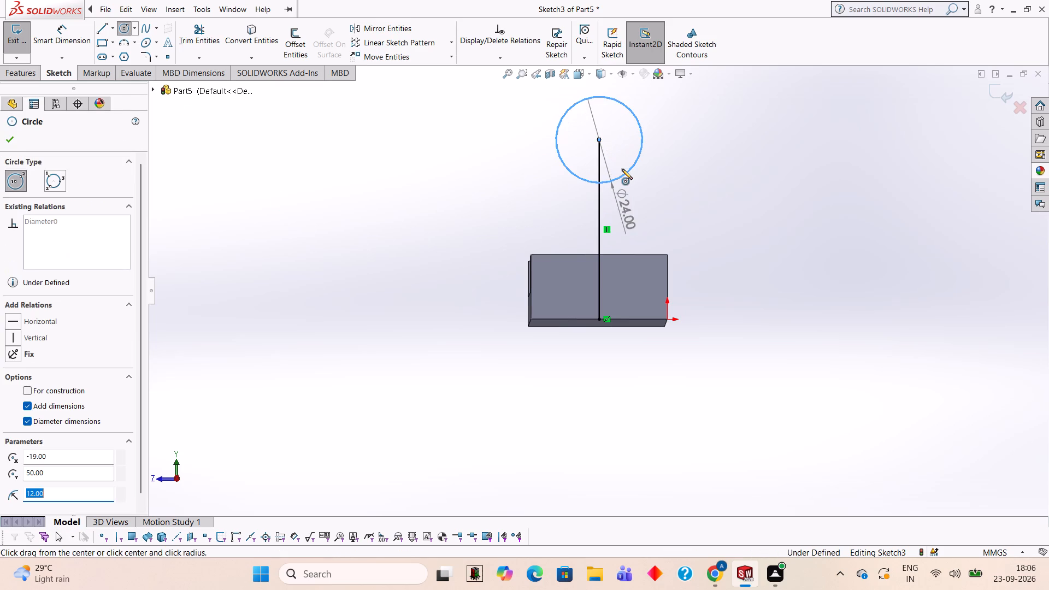
{"action": "left_click", "coordinate": [421, 160]}
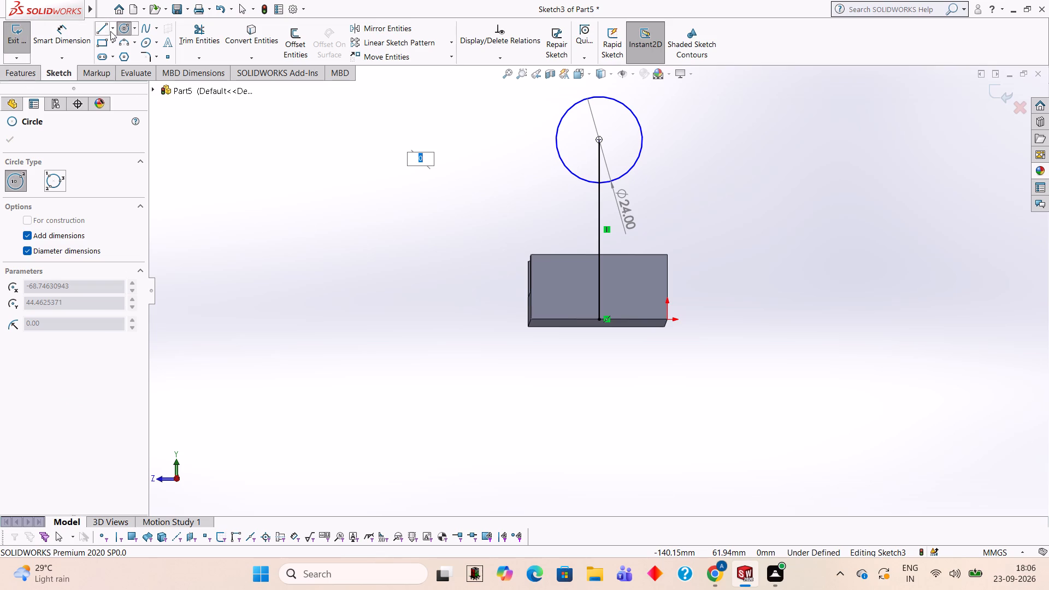
Draw two slanted lines, each about 36 mm long, from the side face's upper corners to the opposite sides of the circle.
{"action": "left_click", "coordinate": [103, 28]}
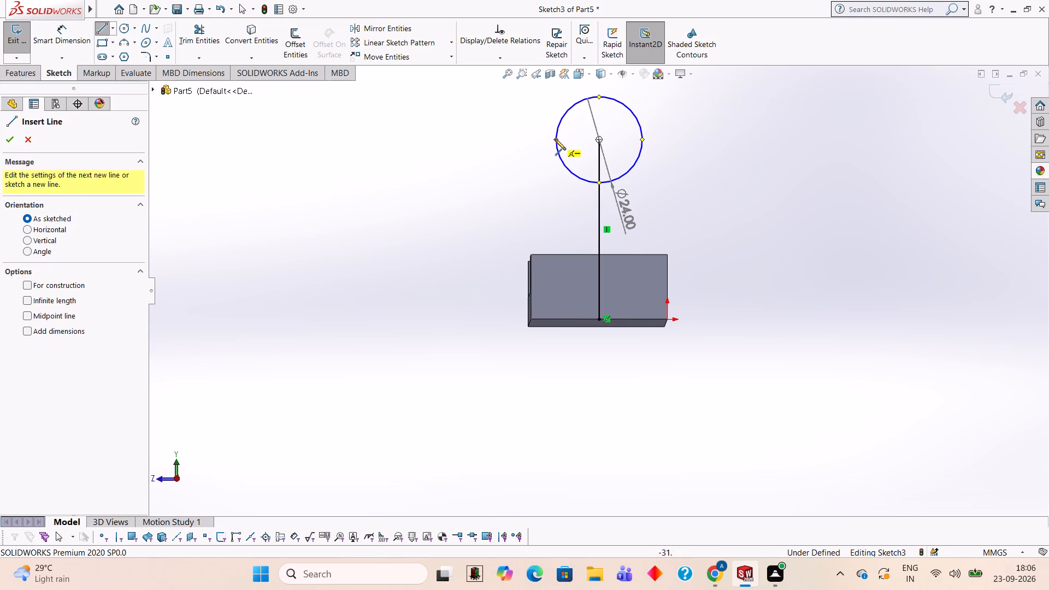
{"action": "left_click", "coordinate": [529, 255]}
{"action": "left_click", "coordinate": [557, 127]}
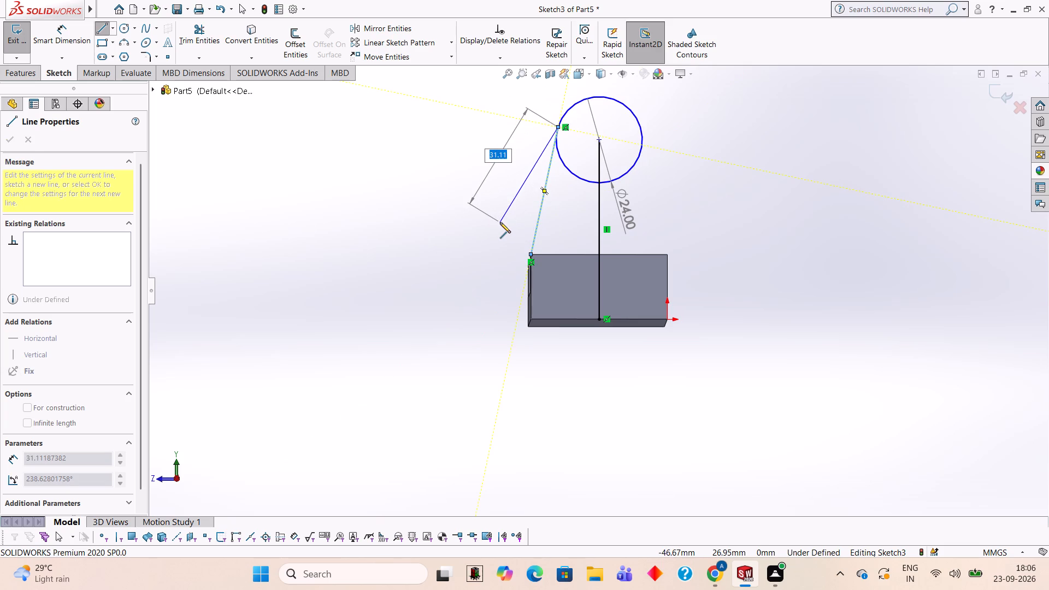
{"action": "key", "text": "Escape"}
{"action": "middle_click_drag", "start_coordinate": [699, 188], "coordinate": [698, 228]}
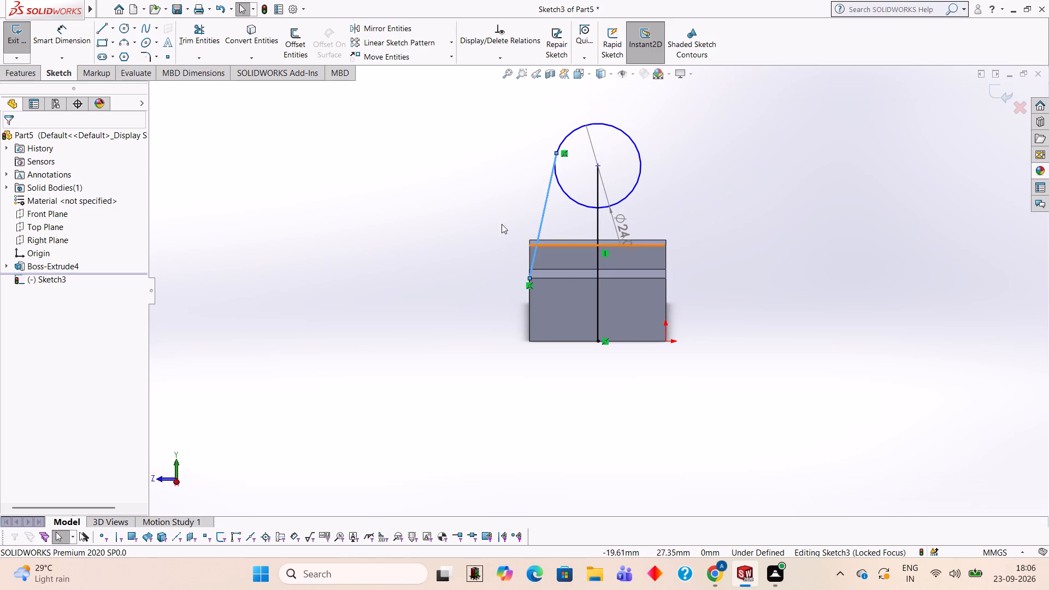
{"action": "left_click", "coordinate": [101, 31]}
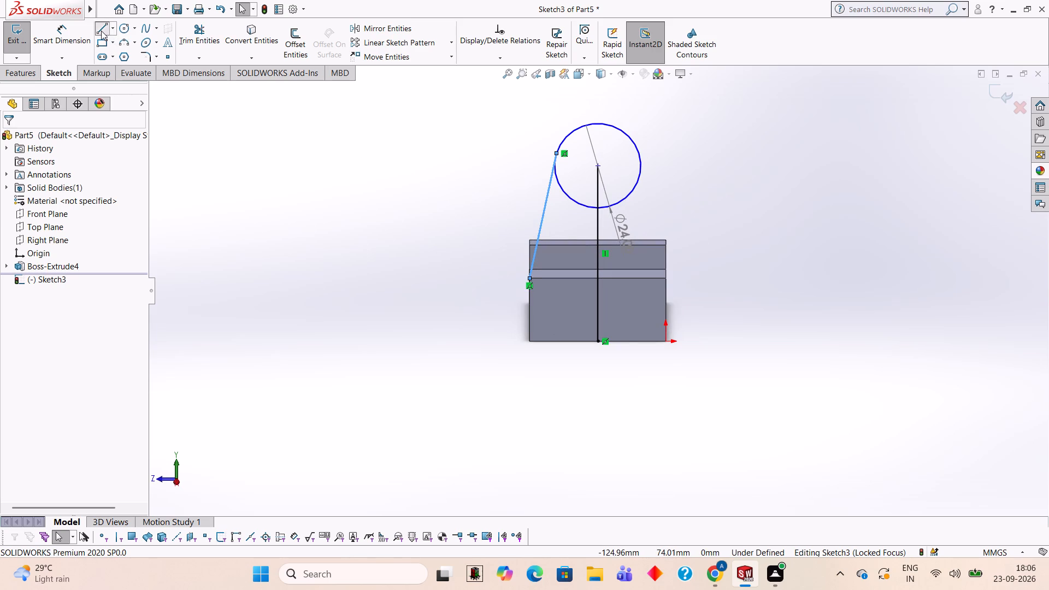
{"action": "left_click", "coordinate": [665, 279]}
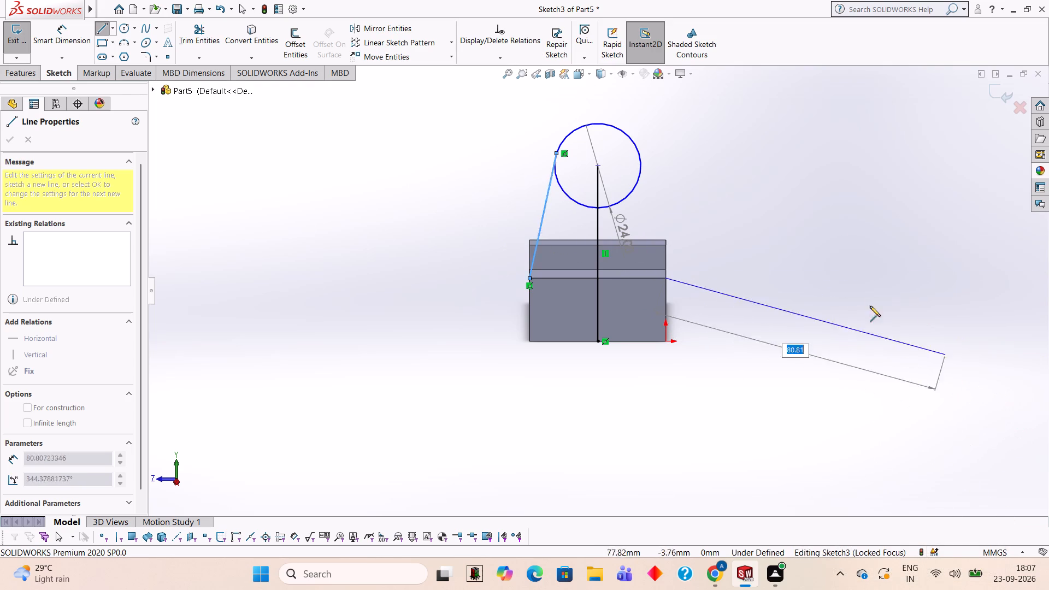
{"action": "left_click", "coordinate": [638, 154]}
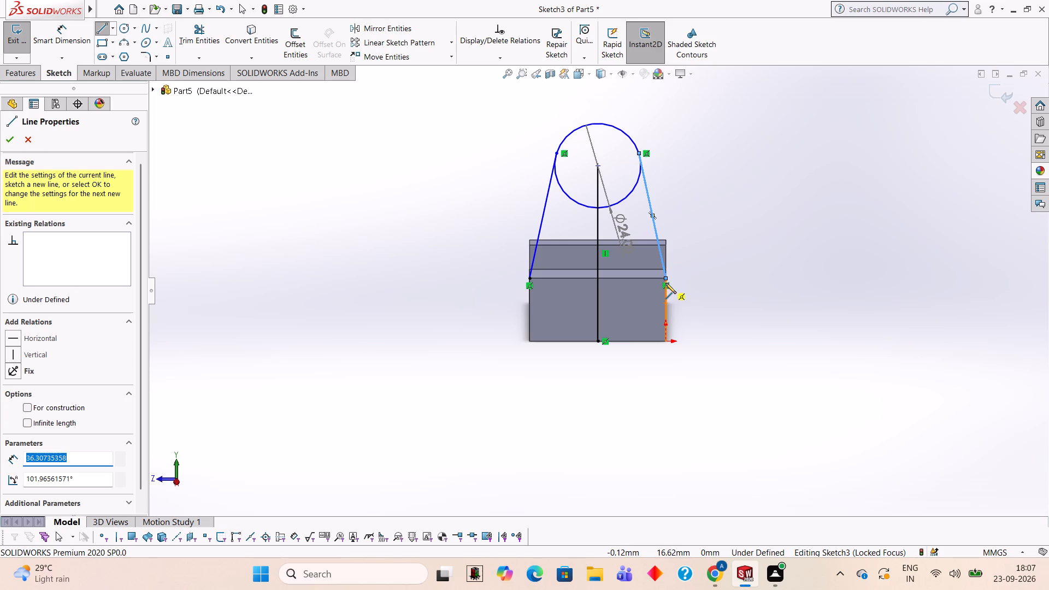
{"action": "key", "text": "Escape"}
Trim away the vertical construction line and the circle's lower arc between the two slanted lines.
{"action": "left_click", "coordinate": [209, 51]}
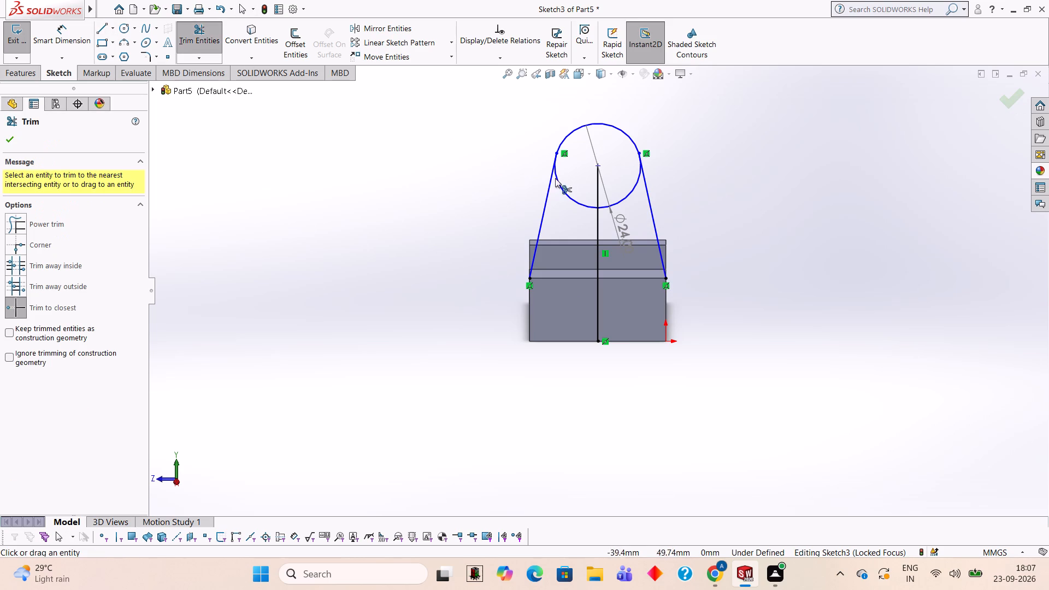
{"action": "left_click", "coordinate": [597, 224]}
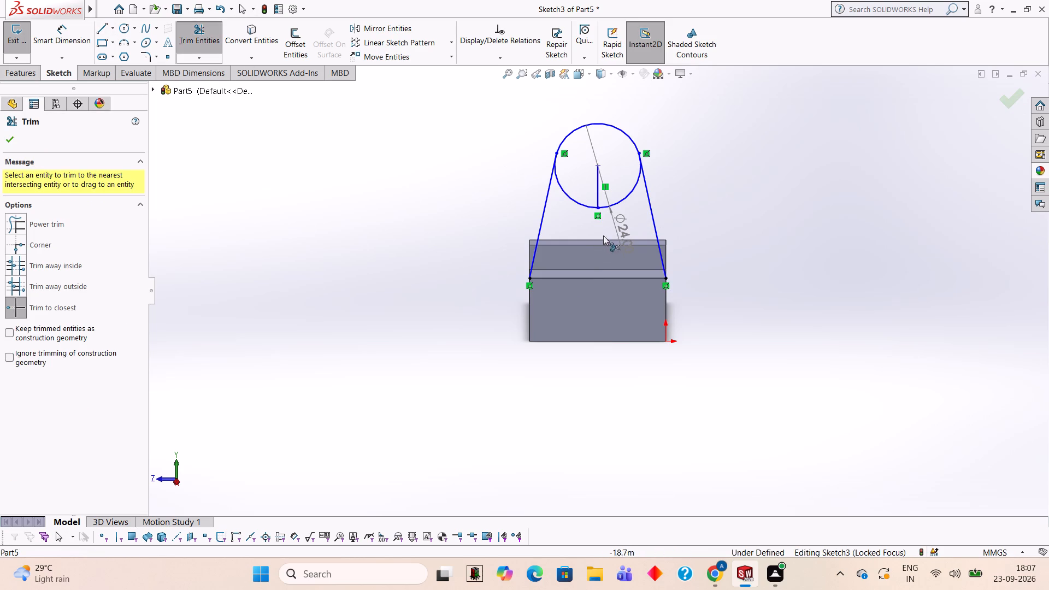
{"action": "left_click", "coordinate": [596, 188]}
{"action": "left_click", "coordinate": [596, 206]}
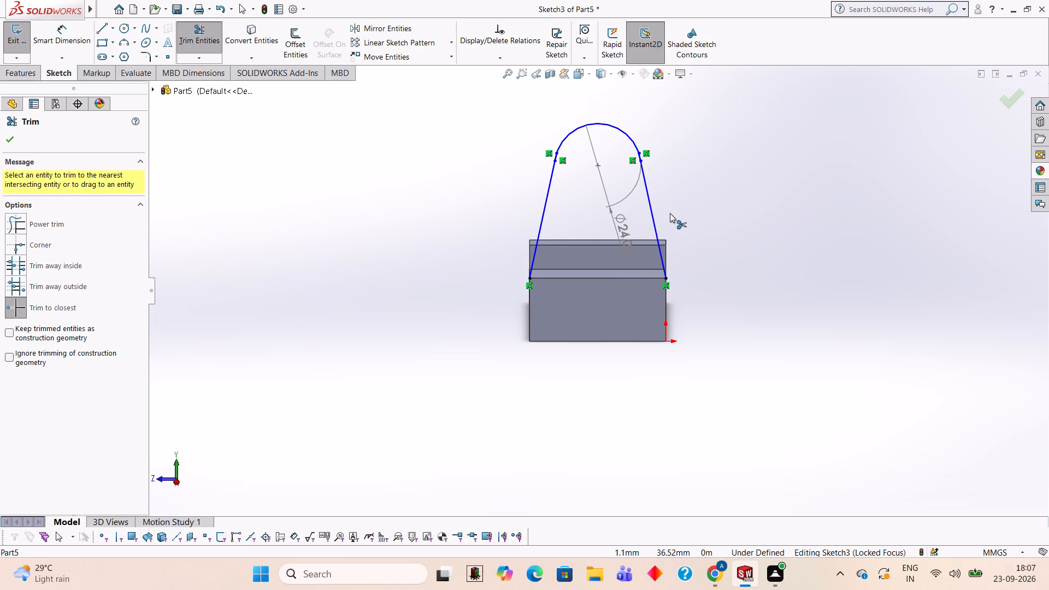
Draw a 38 mm horizontal line joining the lower ends of the slanted lines along the arm's top edge.
{"action": "middle_click_drag", "start_coordinate": [673, 215], "coordinate": [771, 208]}
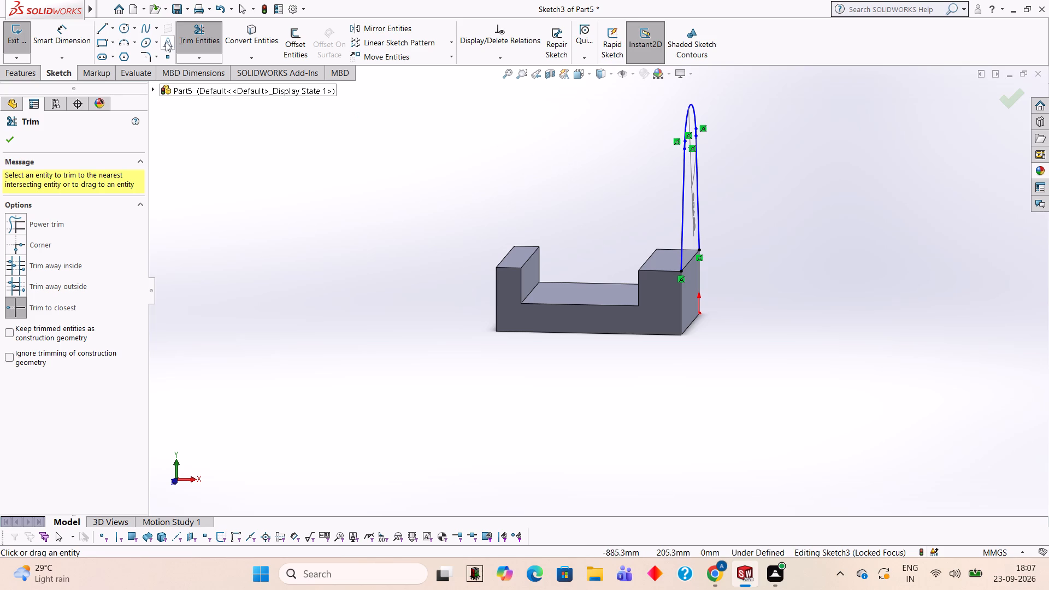
{"action": "middle_click_drag", "start_coordinate": [770, 155], "coordinate": [680, 152]}
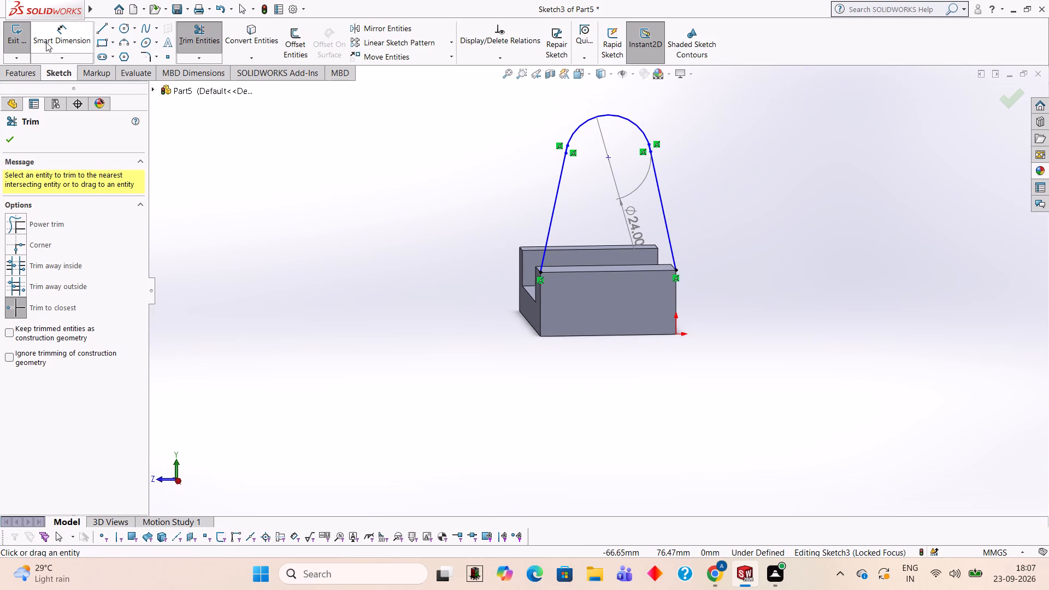
{"action": "left_click", "coordinate": [102, 26]}
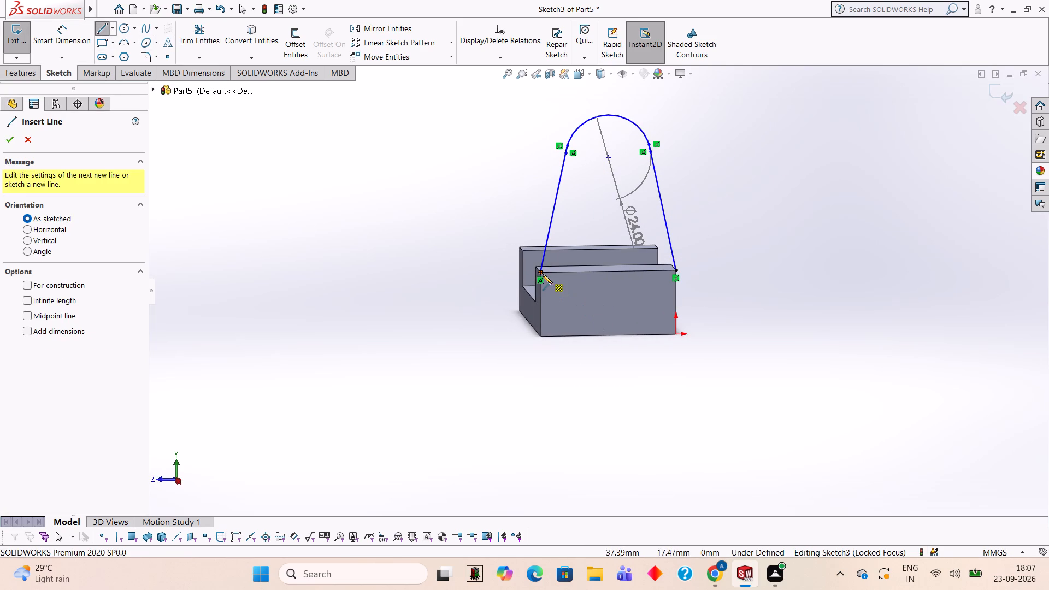
{"action": "left_click", "coordinate": [539, 271]}
{"action": "left_click", "coordinate": [676, 269]}
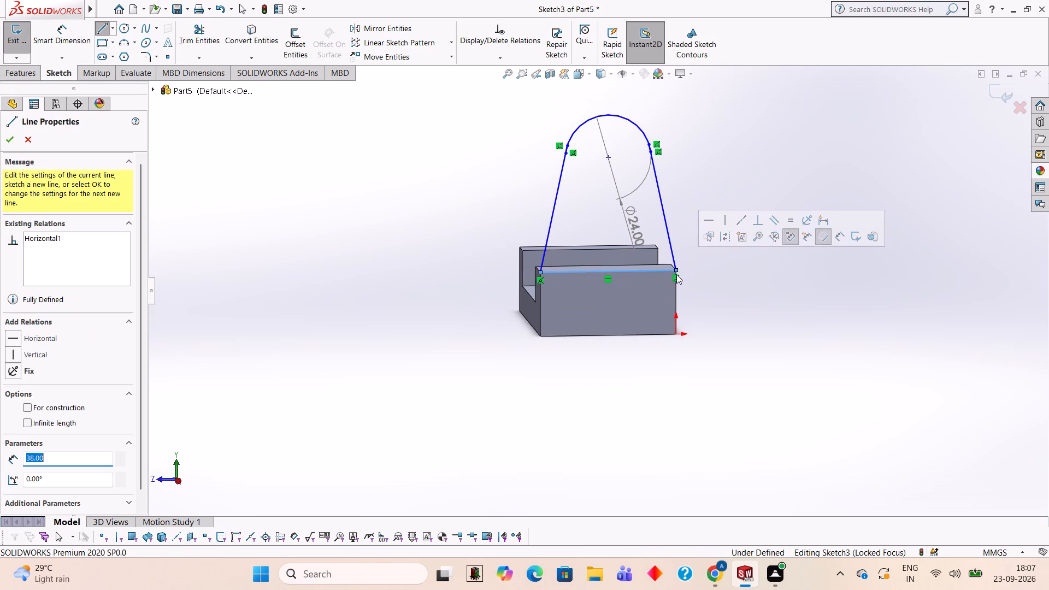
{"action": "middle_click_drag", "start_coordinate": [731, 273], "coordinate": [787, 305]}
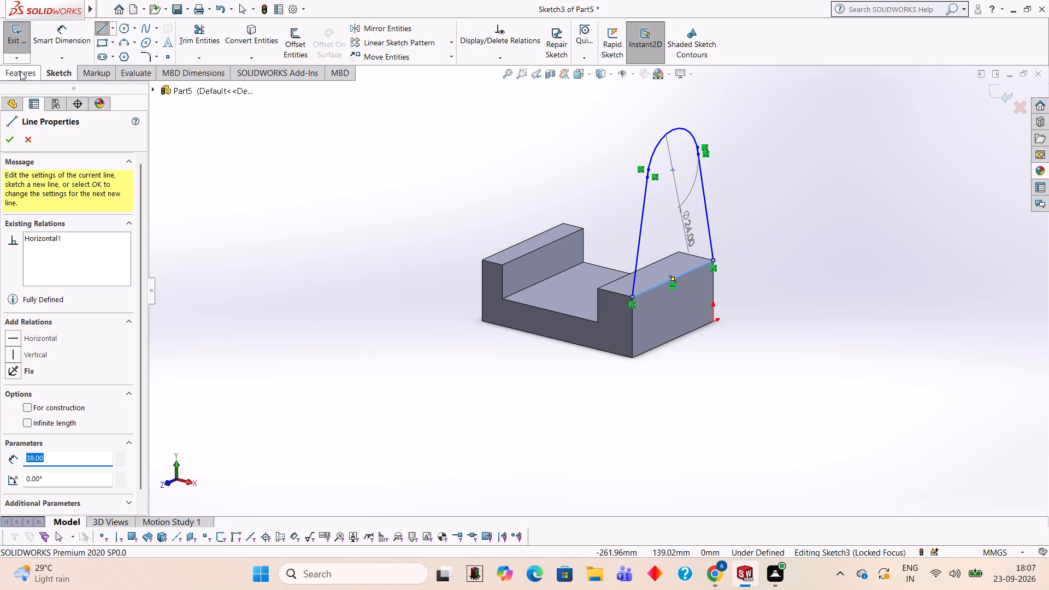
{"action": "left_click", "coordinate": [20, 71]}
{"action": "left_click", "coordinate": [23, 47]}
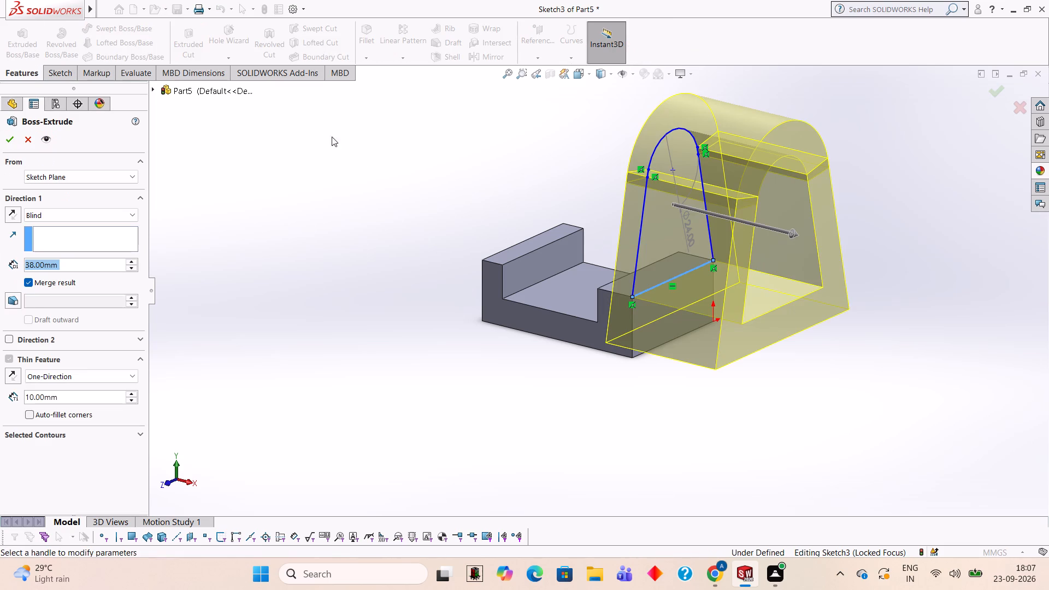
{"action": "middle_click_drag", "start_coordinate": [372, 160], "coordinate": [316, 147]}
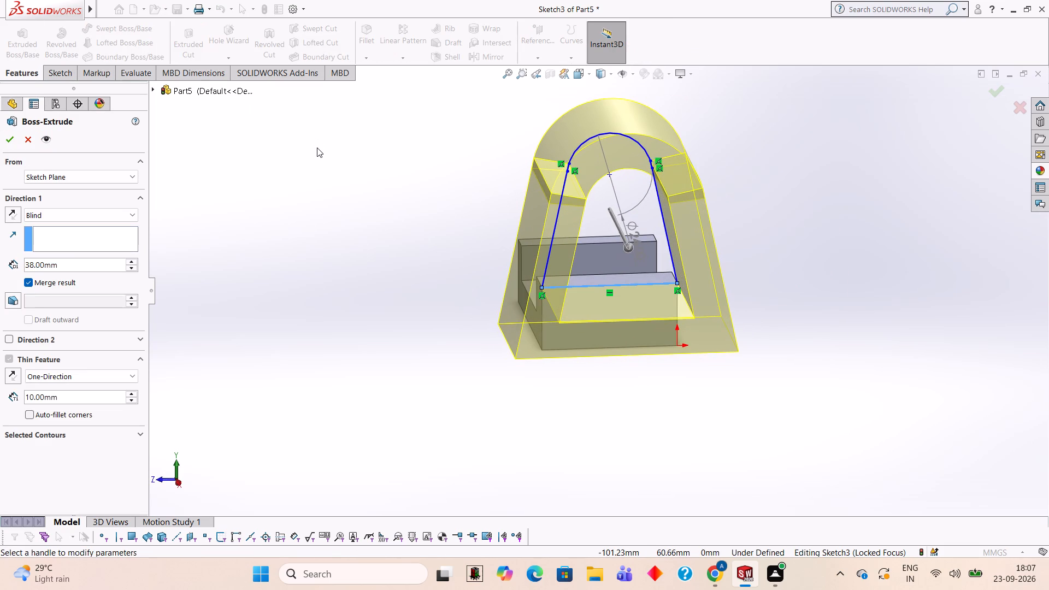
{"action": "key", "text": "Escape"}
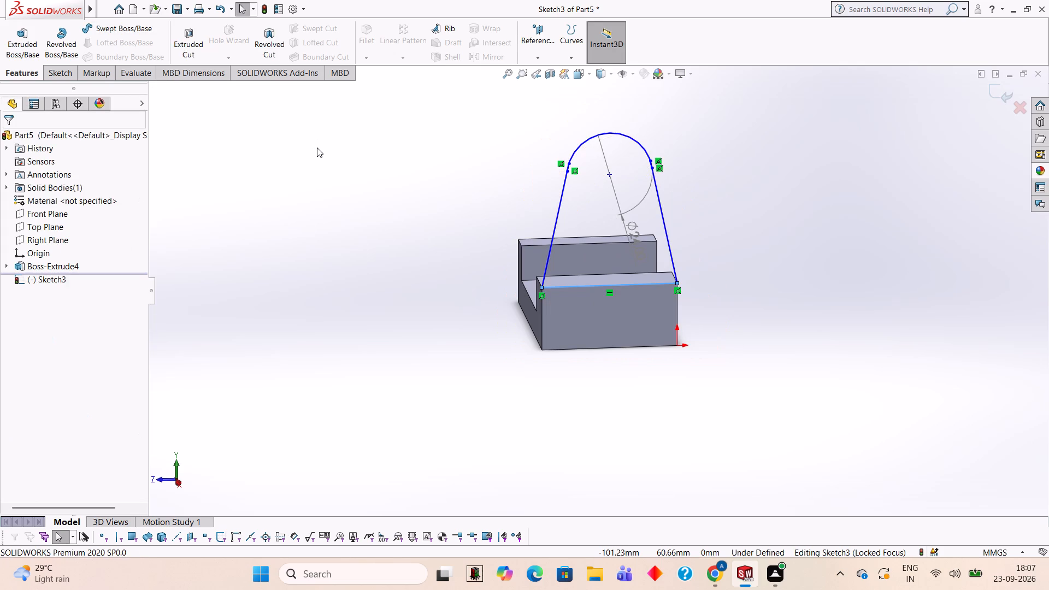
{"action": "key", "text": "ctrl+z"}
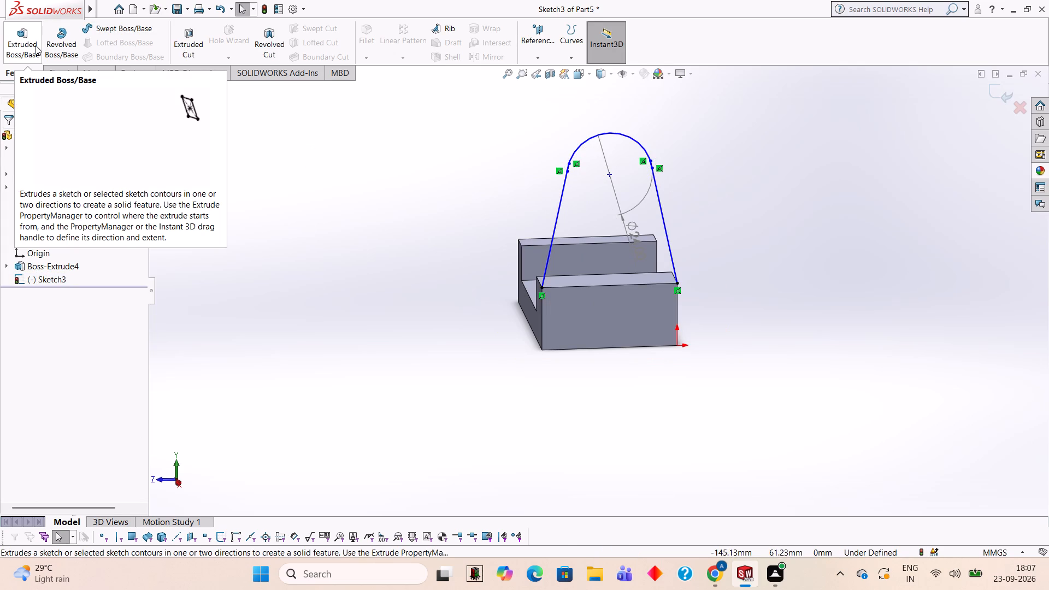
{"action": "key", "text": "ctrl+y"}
Trim the short leftover arc pieces that overlap the upper ends of both slanted lines.
{"action": "scroll", "coordinate": [656, 155], "scroll_direction": "down", "scroll_amount": 2}
{"action": "scroll", "coordinate": [588, 153], "scroll_direction": "down", "scroll_amount": 3}
{"action": "left_click", "coordinate": [48, 76]}
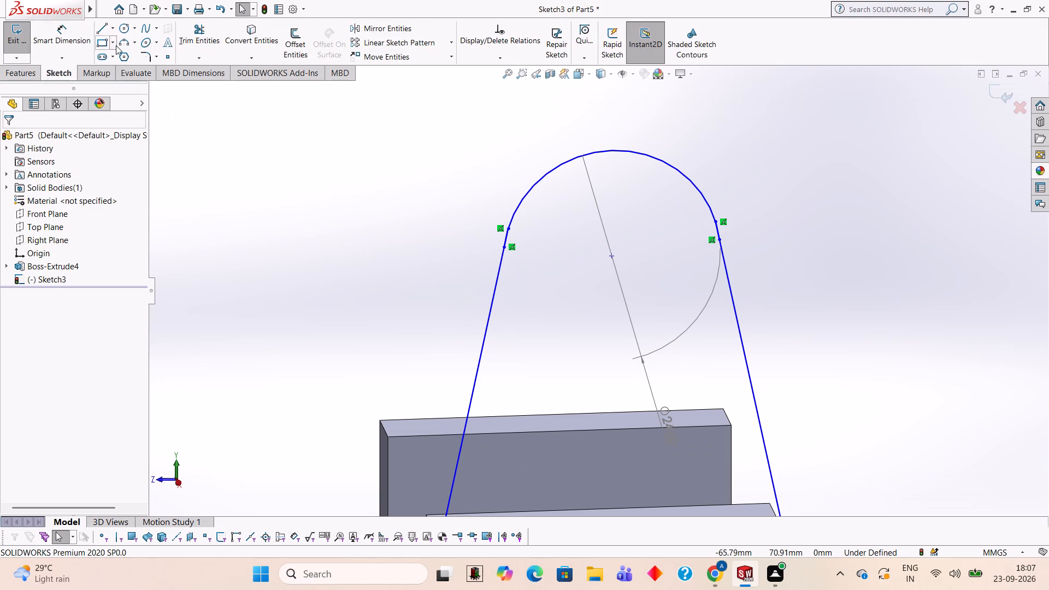
{"action": "left_click", "coordinate": [179, 43]}
{"action": "scroll", "coordinate": [523, 219], "scroll_direction": "down", "scroll_amount": 8}
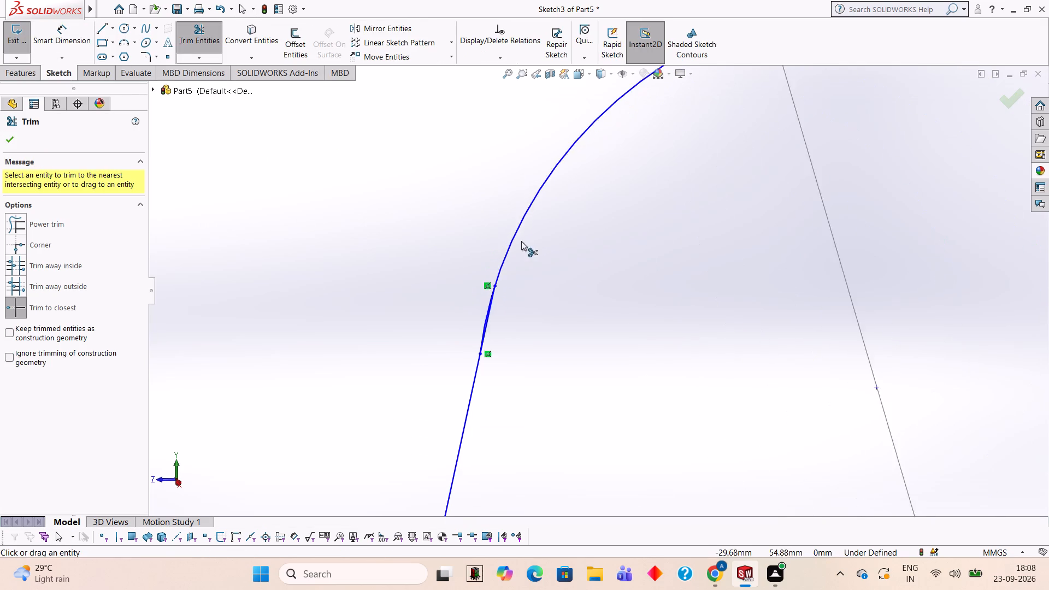
{"action": "scroll", "coordinate": [521, 241], "scroll_direction": "down", "scroll_amount": 2}
{"action": "scroll", "coordinate": [463, 381], "scroll_direction": "down", "scroll_amount": 1}
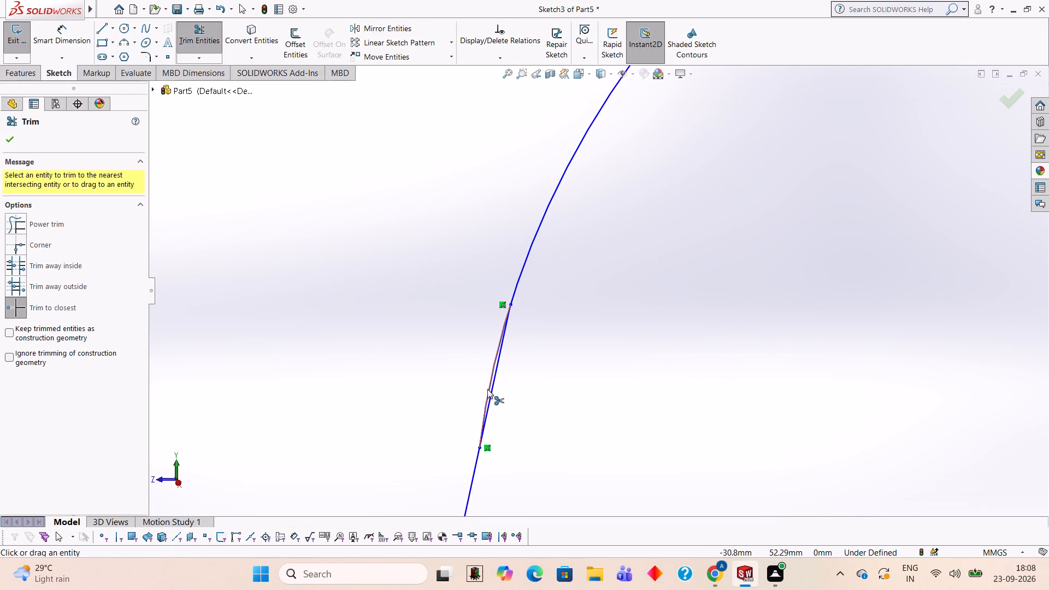
{"action": "left_click", "coordinate": [488, 389]}
{"action": "scroll", "coordinate": [742, 294], "scroll_direction": "up", "scroll_amount": 9}
{"action": "scroll", "coordinate": [935, 274], "scroll_direction": "down", "scroll_amount": 2}
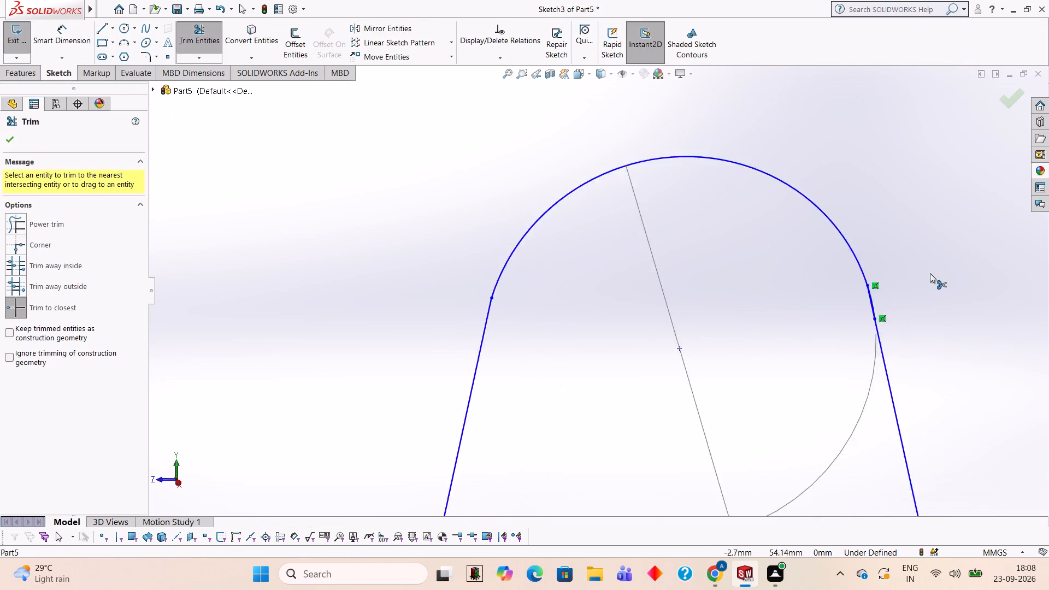
{"action": "scroll", "coordinate": [930, 273], "scroll_direction": "down", "scroll_amount": 7}
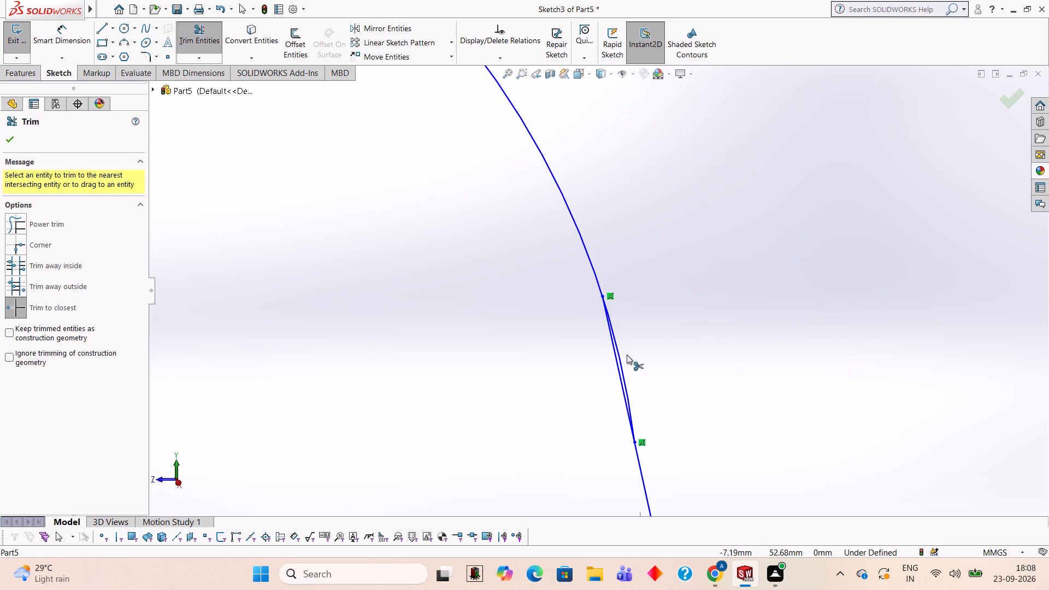
{"action": "left_click", "coordinate": [617, 351]}
{"action": "key", "text": "ctrl+z"}
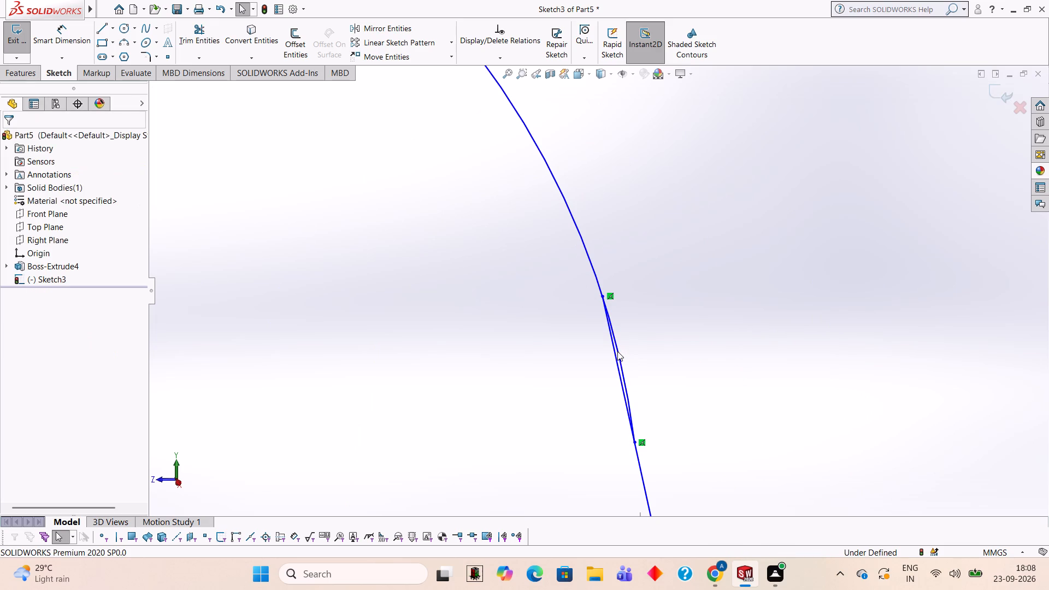
{"action": "left_click", "coordinate": [211, 37]}
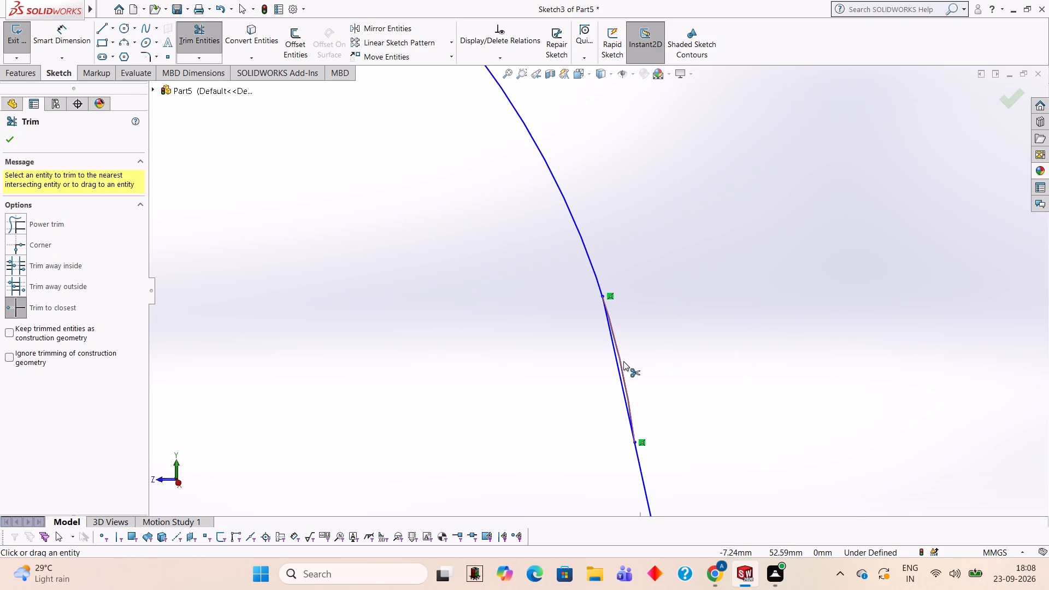
{"action": "left_click", "coordinate": [623, 362]}
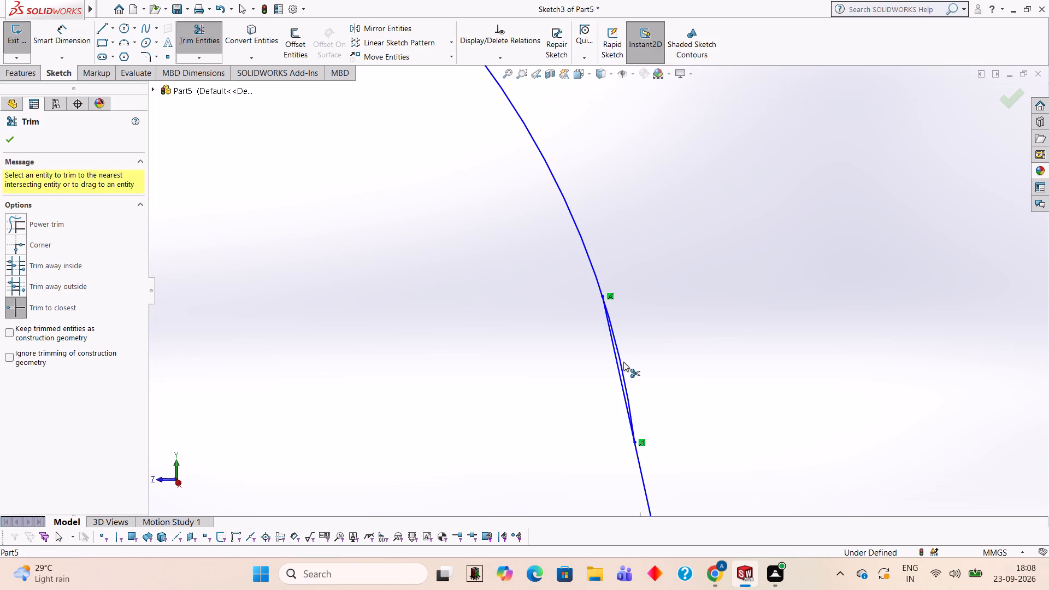
Extrude the closed tapered profile as a 12 mm blind boss in the reversed direction, over the wider arm, merged with the base.
{"action": "scroll", "coordinate": [624, 361], "scroll_direction": "up", "scroll_amount": 15}
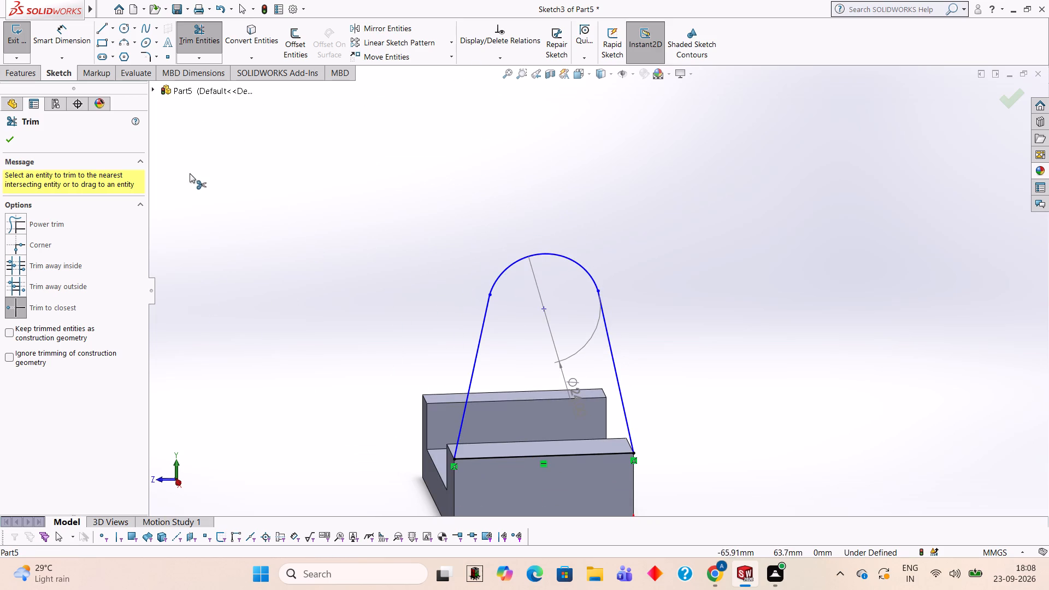
{"action": "left_click", "coordinate": [13, 72]}
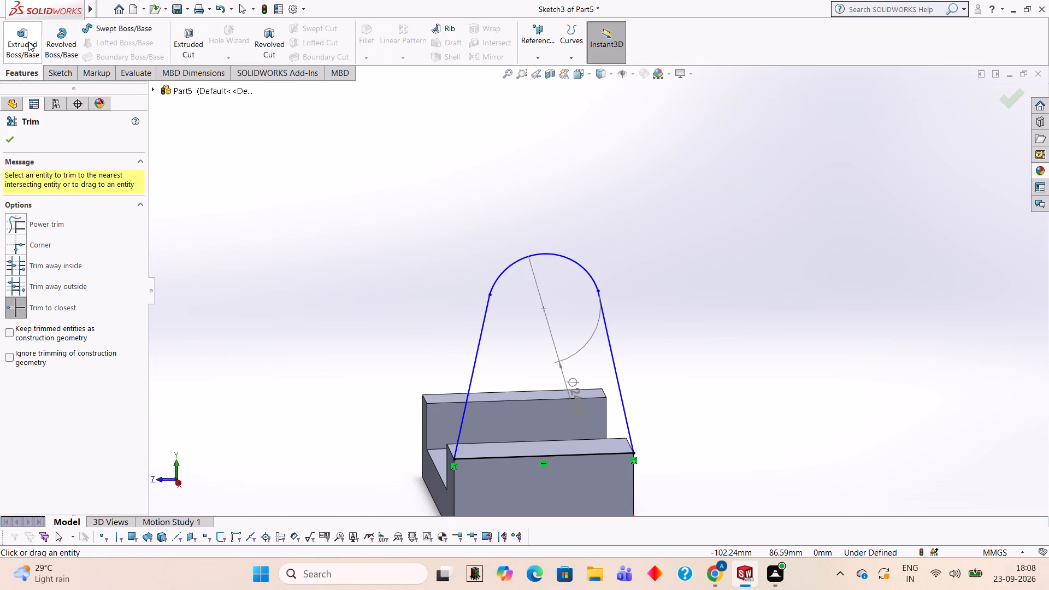
{"action": "left_click", "coordinate": [28, 39]}
{"action": "middle_click_drag", "start_coordinate": [333, 220], "coordinate": [386, 225]}
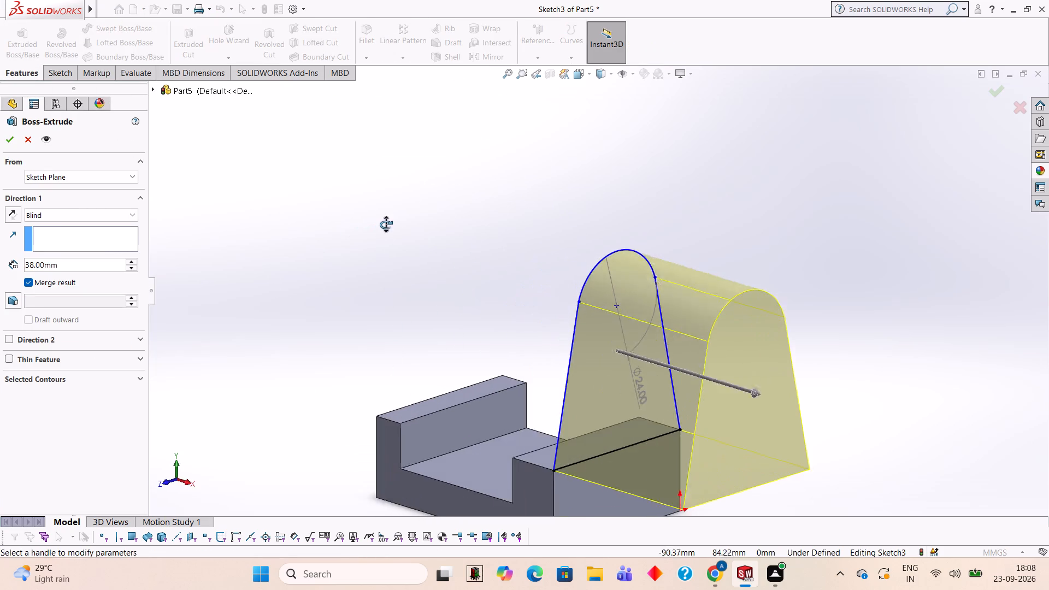
{"action": "middle_click_drag", "start_coordinate": [386, 225], "coordinate": [399, 216]}
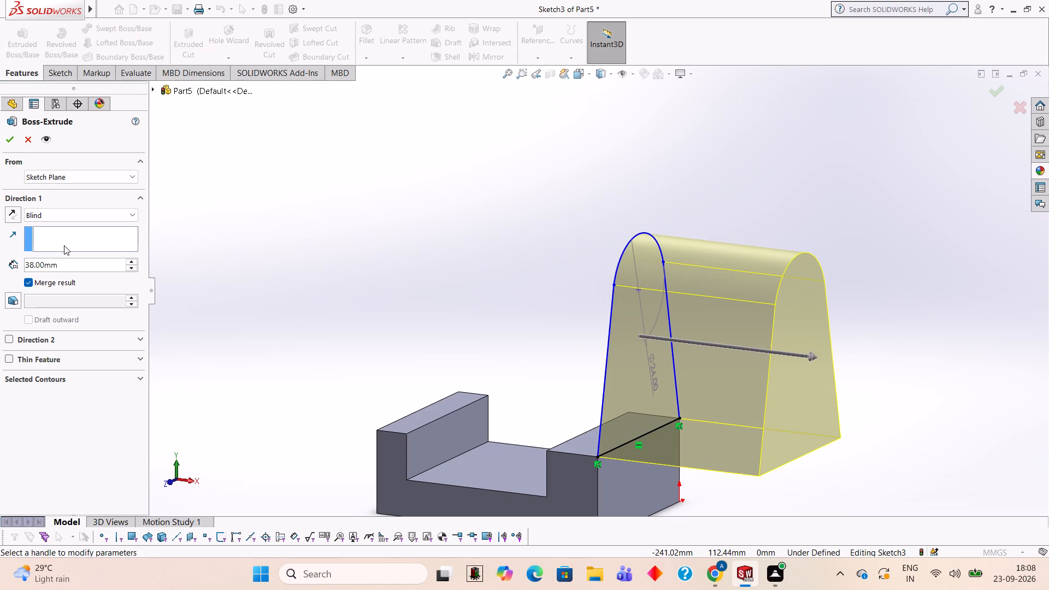
{"action": "left_click", "coordinate": [15, 217]}
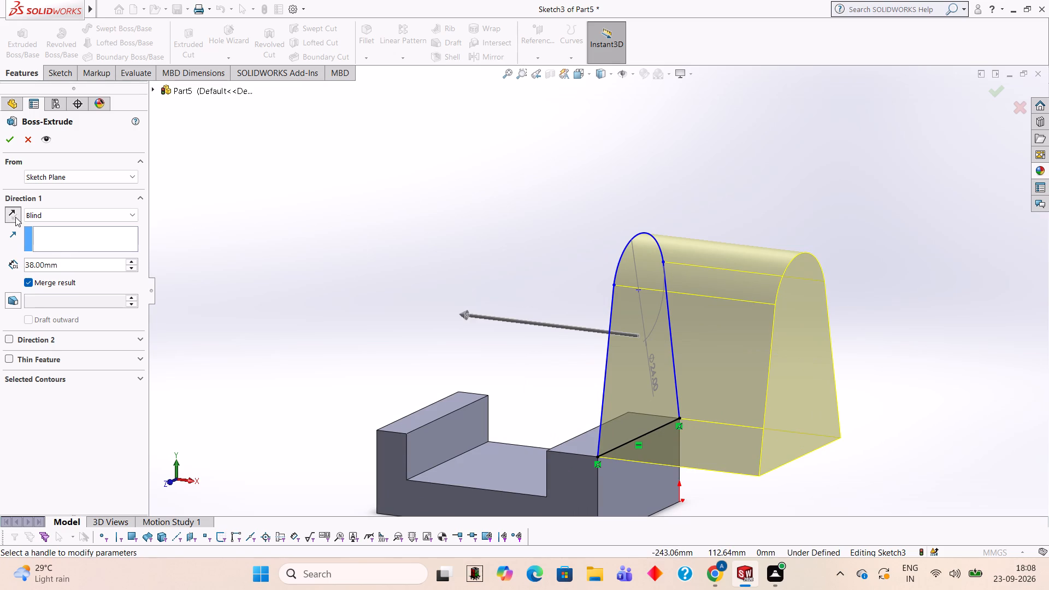
{"action": "left_click", "coordinate": [67, 268]}
{"action": "key", "text": "BackSpace"}
{"action": "key", "text": "BackSpace"}
{"action": "key", "text": "BackSpace"}
{"action": "key", "text": "BackSpace"}
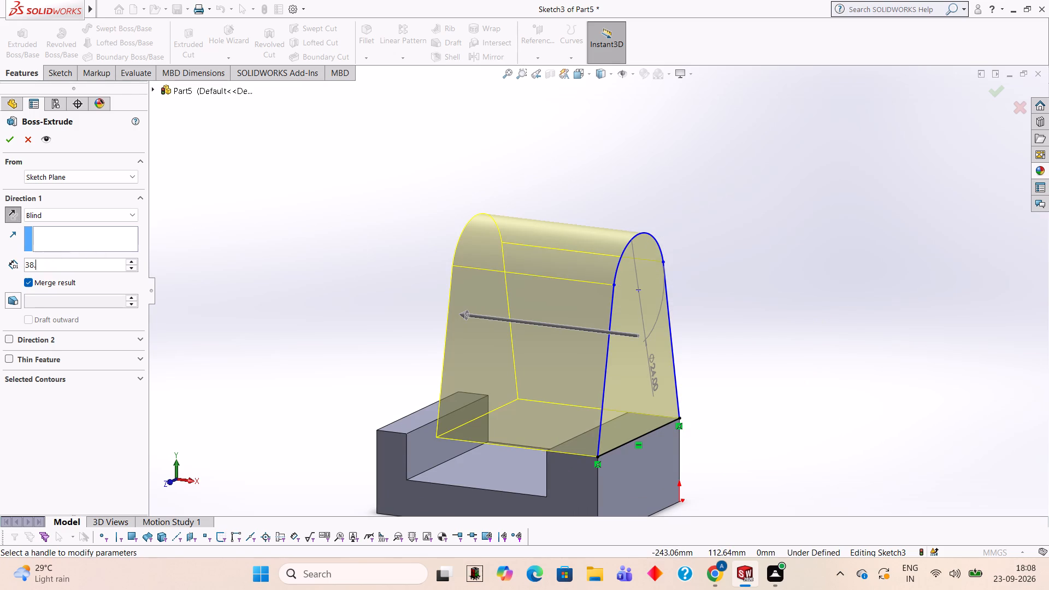
{"action": "key", "text": "BackSpace"}
{"action": "key", "text": "BackSpace"}
{"action": "key", "text": "BackSpace"}
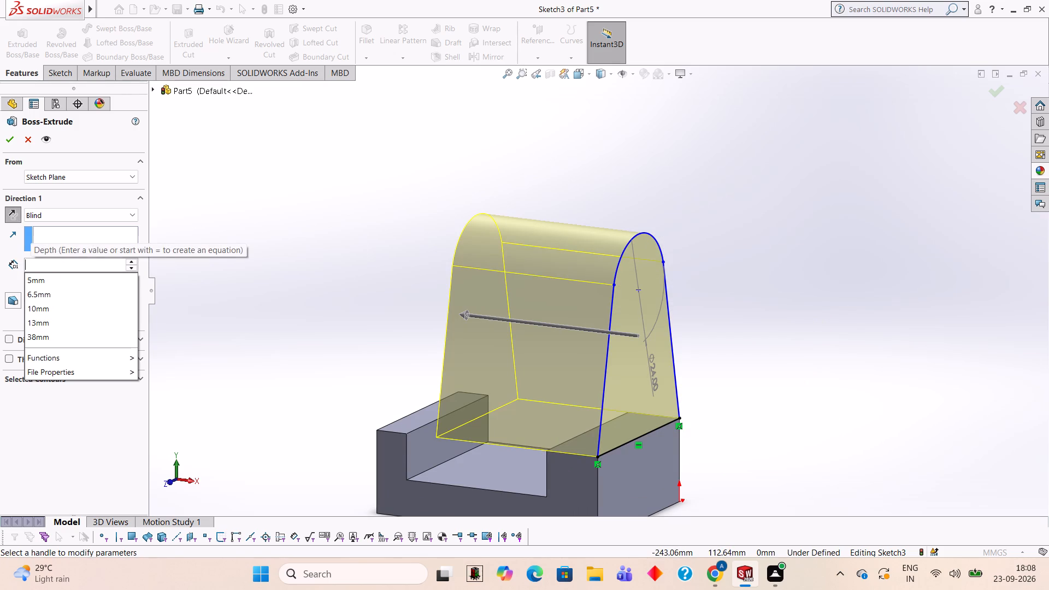
{"action": "type", "text": "12"}
{"action": "key", "text": "Return"}
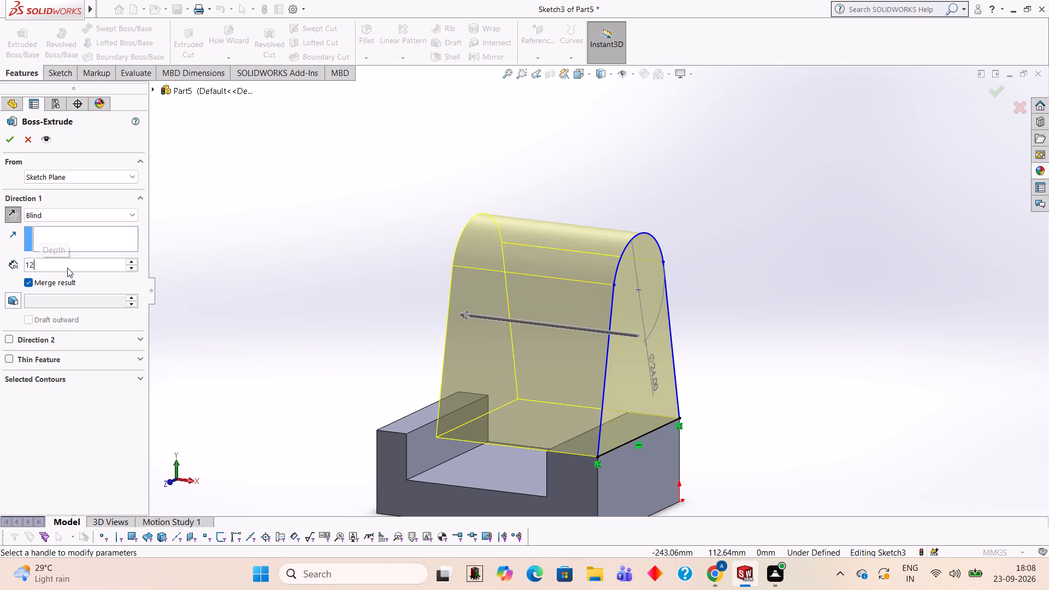
{"action": "left_click", "coordinate": [9, 146]}
{"action": "left_click", "coordinate": [331, 217]}
Start a sketch on the outer face of the narrower arm, viewed square-on.
{"action": "middle_click_drag", "start_coordinate": [332, 217], "coordinate": [428, 216]}
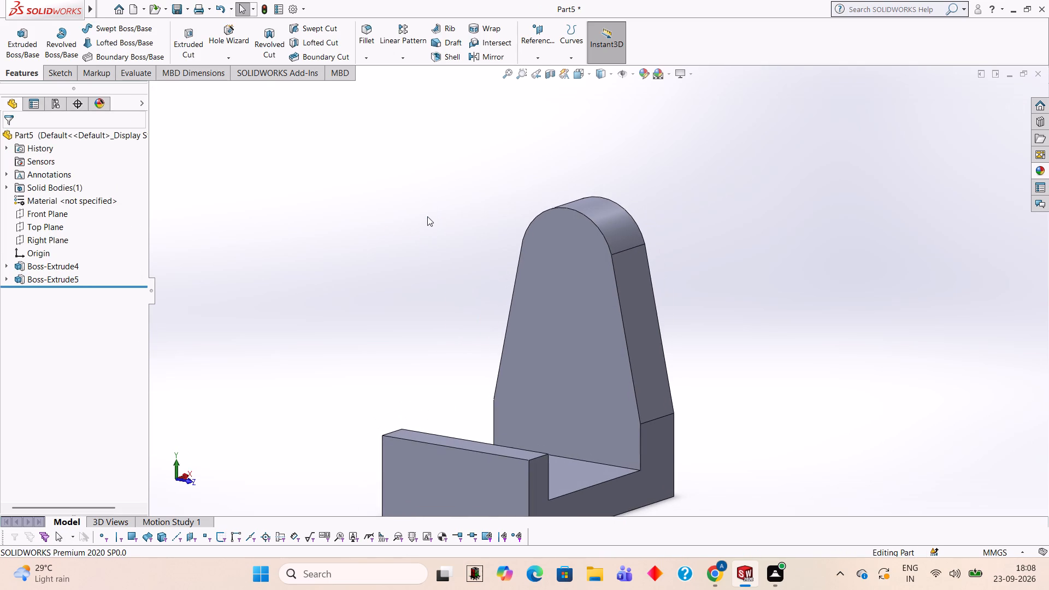
{"action": "middle_click_drag", "start_coordinate": [412, 219], "coordinate": [359, 219]}
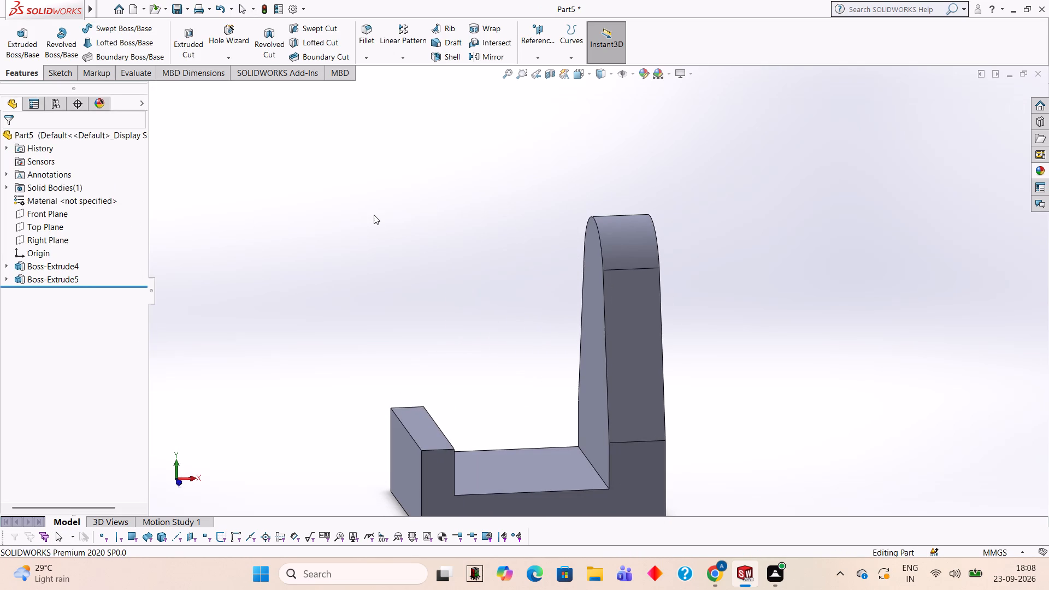
{"action": "middle_click_drag", "start_coordinate": [379, 323], "coordinate": [375, 321]}
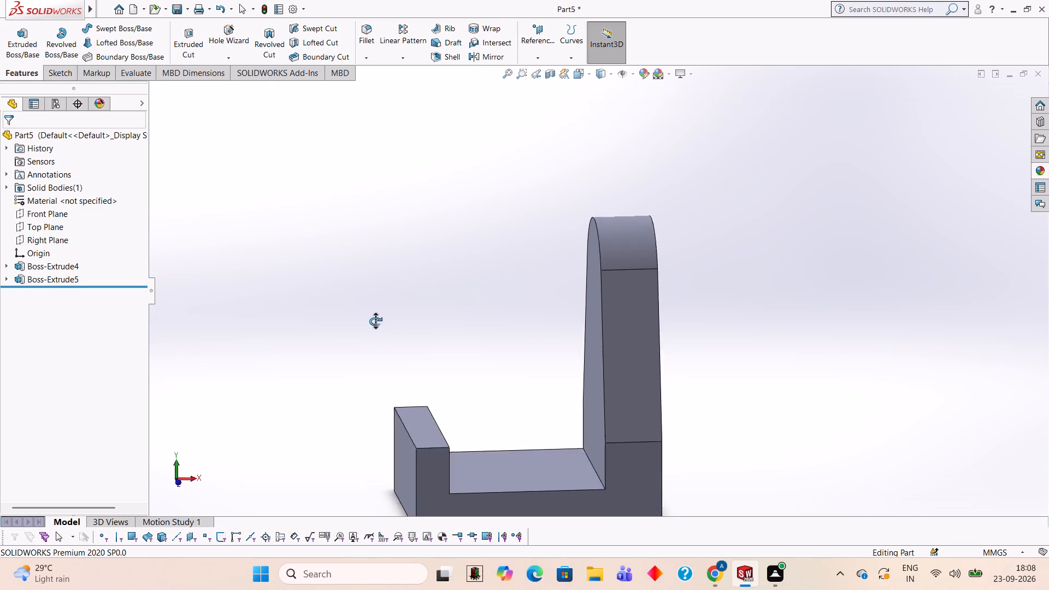
{"action": "middle_click_drag", "start_coordinate": [375, 321], "coordinate": [367, 318]}
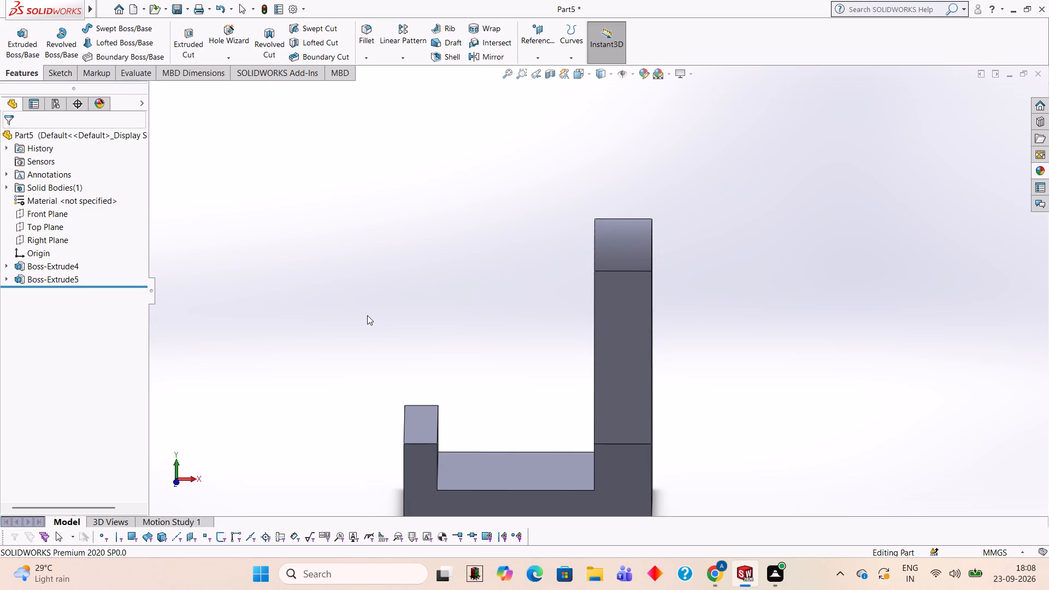
{"action": "middle_click_drag", "start_coordinate": [346, 306], "coordinate": [369, 304]}
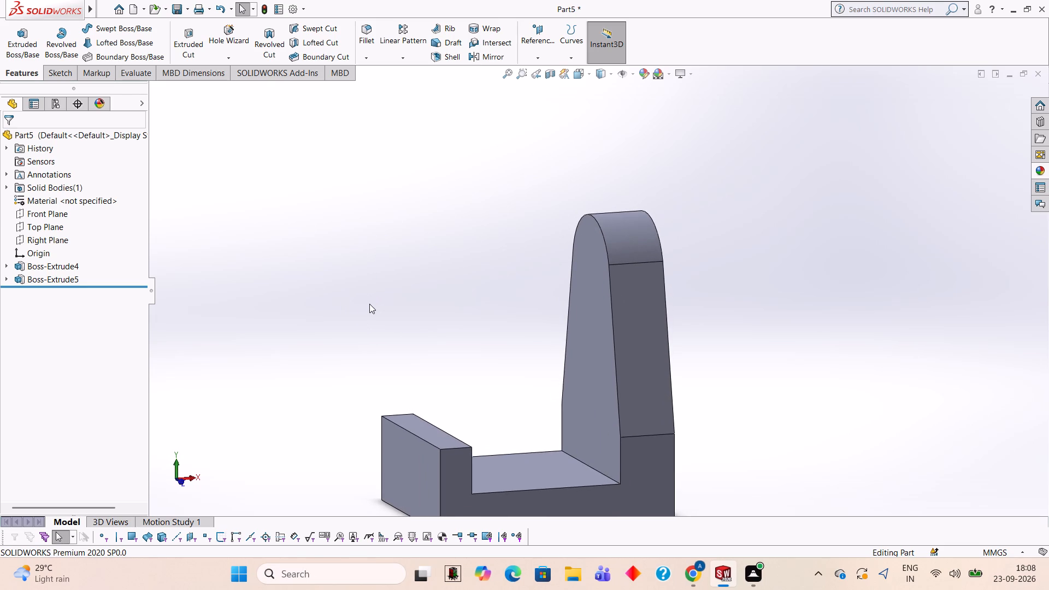
{"action": "middle_click_drag", "start_coordinate": [364, 359], "coordinate": [417, 386]}
{"action": "middle_click_drag", "start_coordinate": [268, 326], "coordinate": [293, 279]}
{"action": "left_click", "coordinate": [536, 482]}
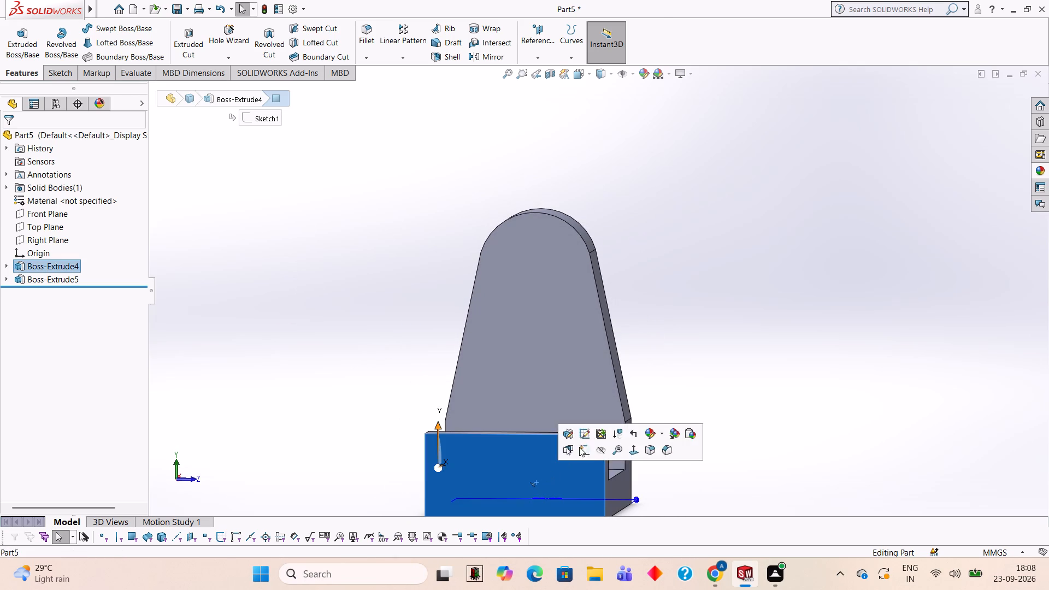
{"action": "left_click", "coordinate": [588, 442]}
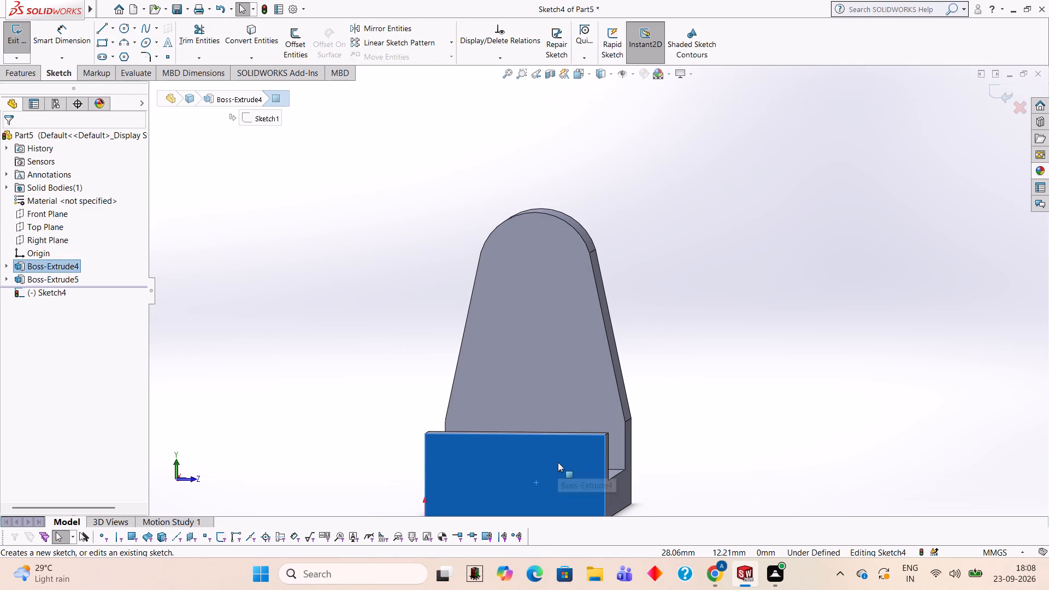
{"action": "key", "text": "ctrl+8"}
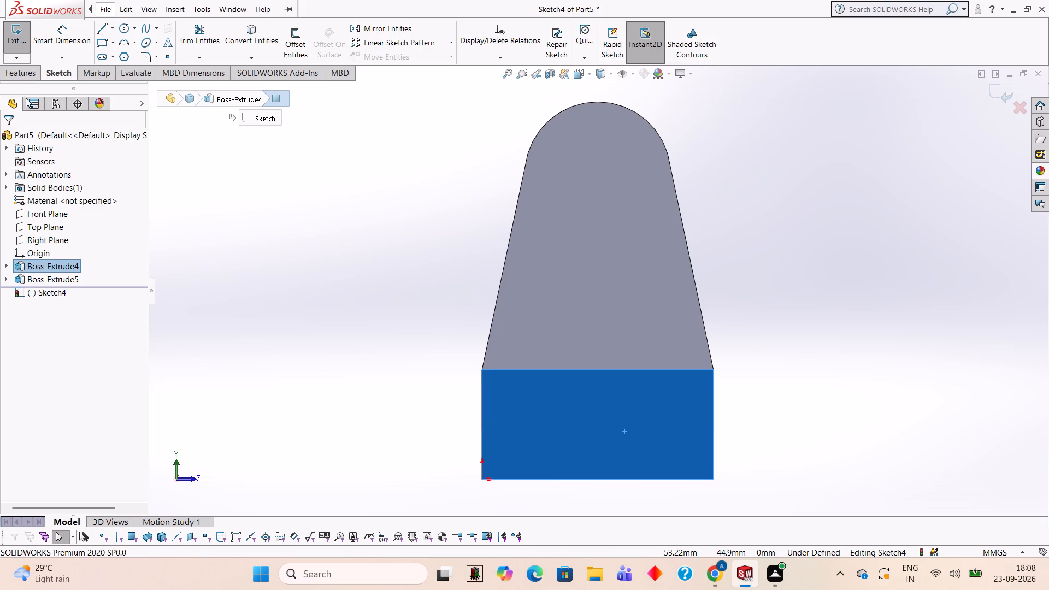
{"action": "left_click", "coordinate": [392, 146]}
Draw a 14 mm wide, 12 mm high rectangle centred on the face's bottom edge, starting with a 7 mm half-width line from the midpoint.
{"action": "left_click", "coordinate": [102, 26]}
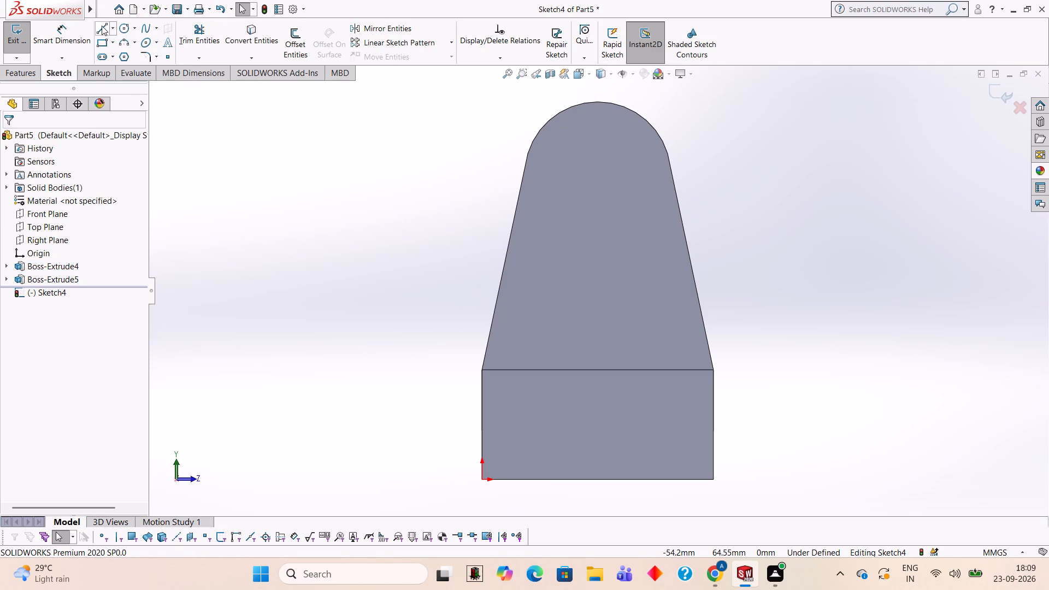
{"action": "left_click", "coordinate": [596, 478]}
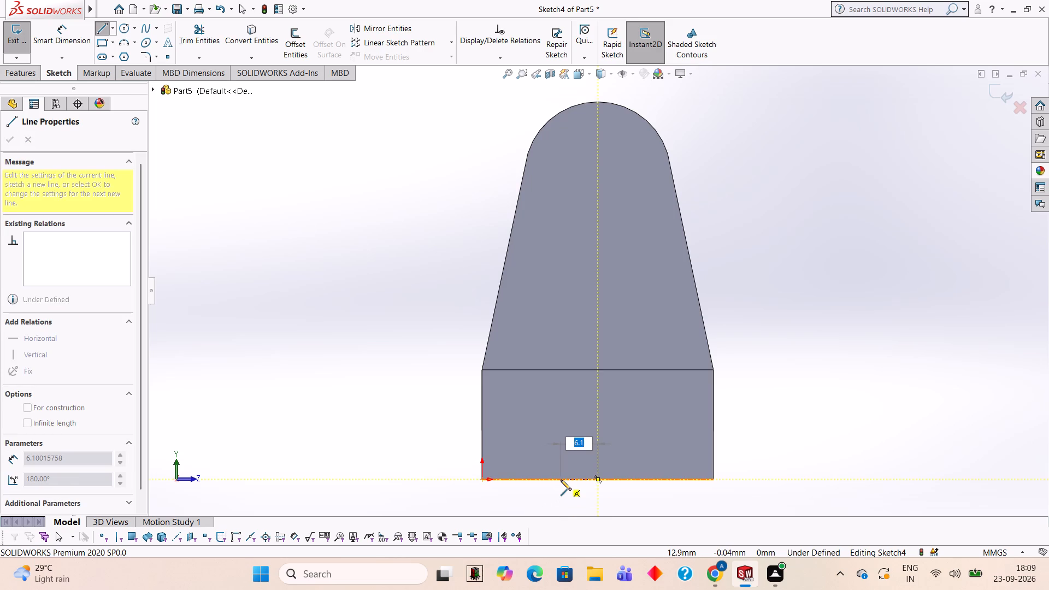
{"action": "key", "text": "7"}
{"action": "key", "text": "Return"}
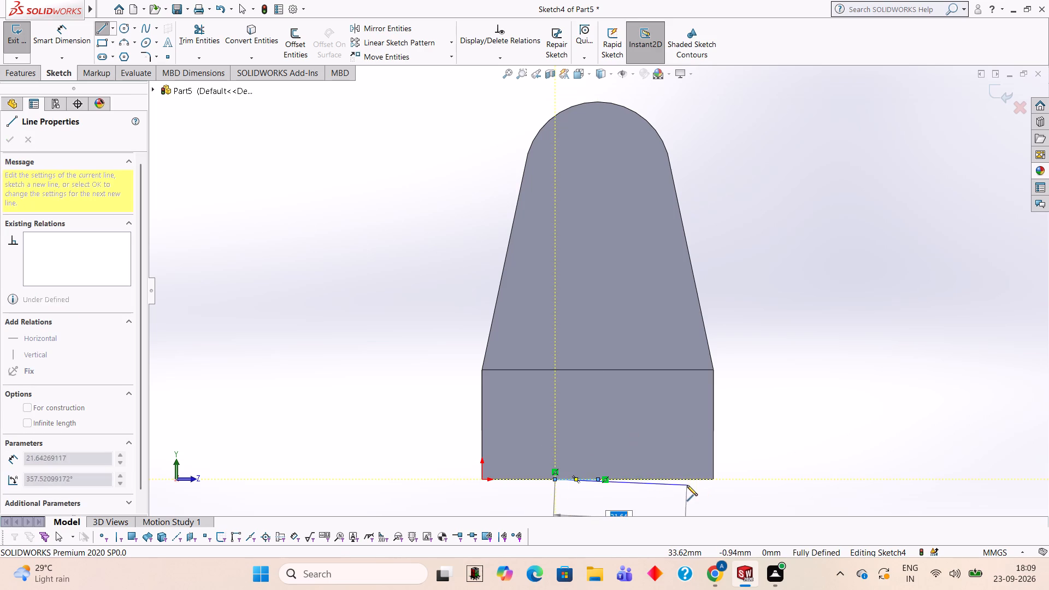
{"action": "key", "text": "1"}
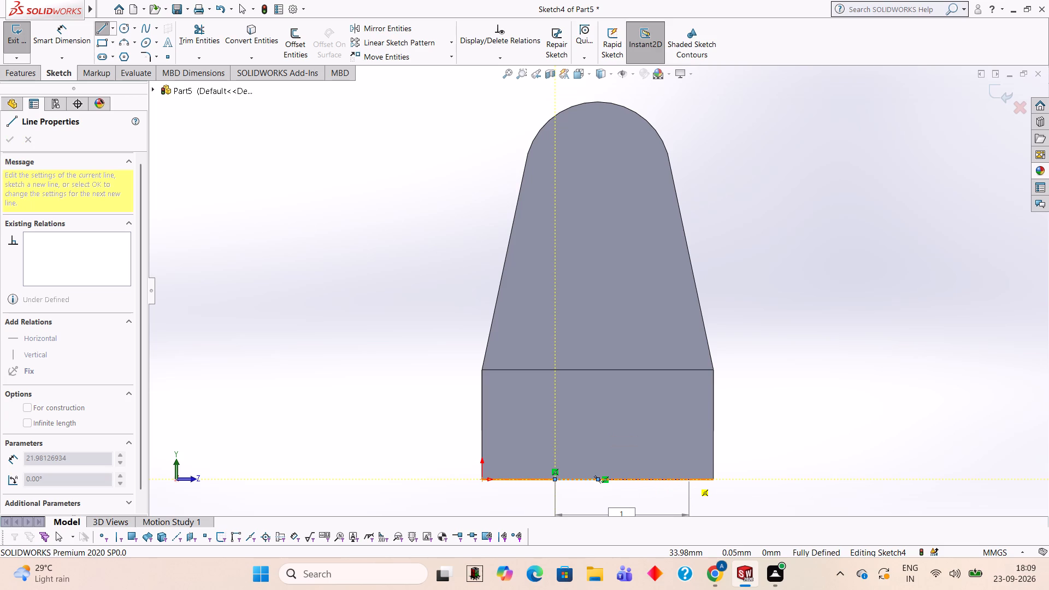
{"action": "key", "text": "4"}
{"action": "key", "text": "Return"}
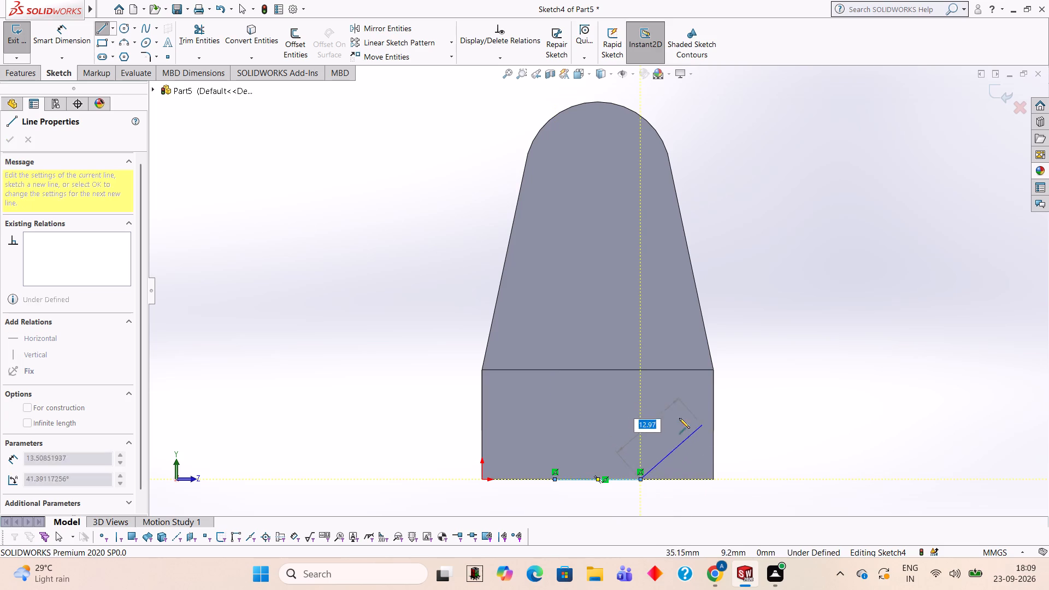
{"action": "type", "text": "12"}
{"action": "key", "text": "Return"}
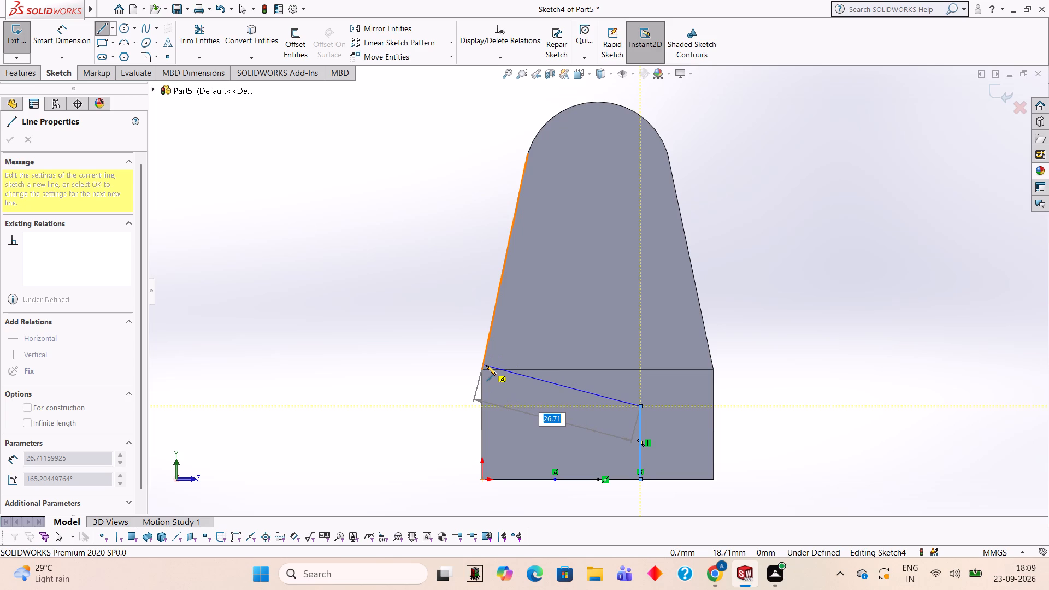
{"action": "left_click", "coordinate": [555, 405]}
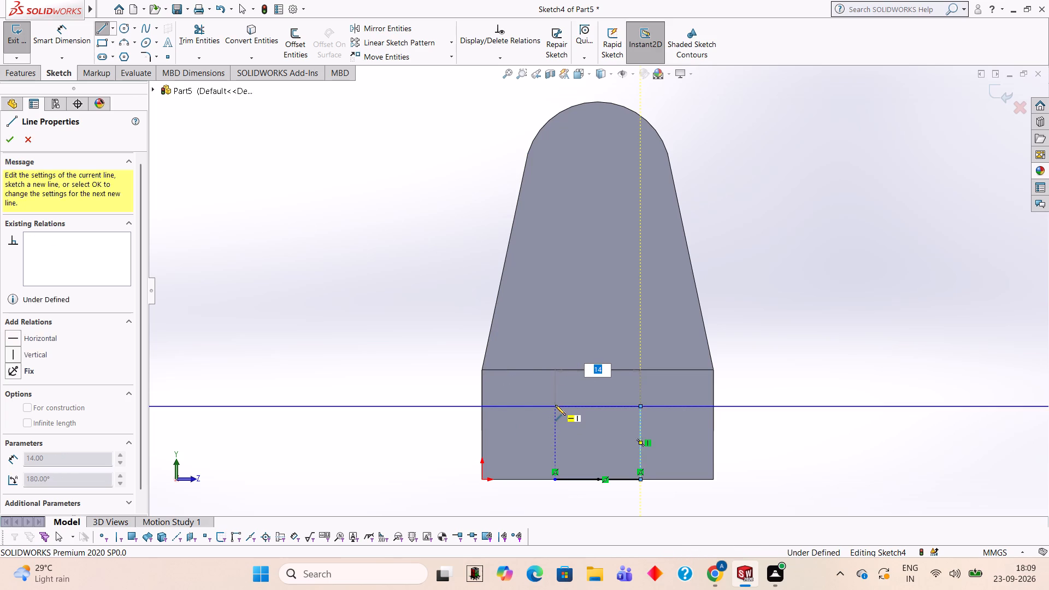
{"action": "left_click", "coordinate": [552, 476]}
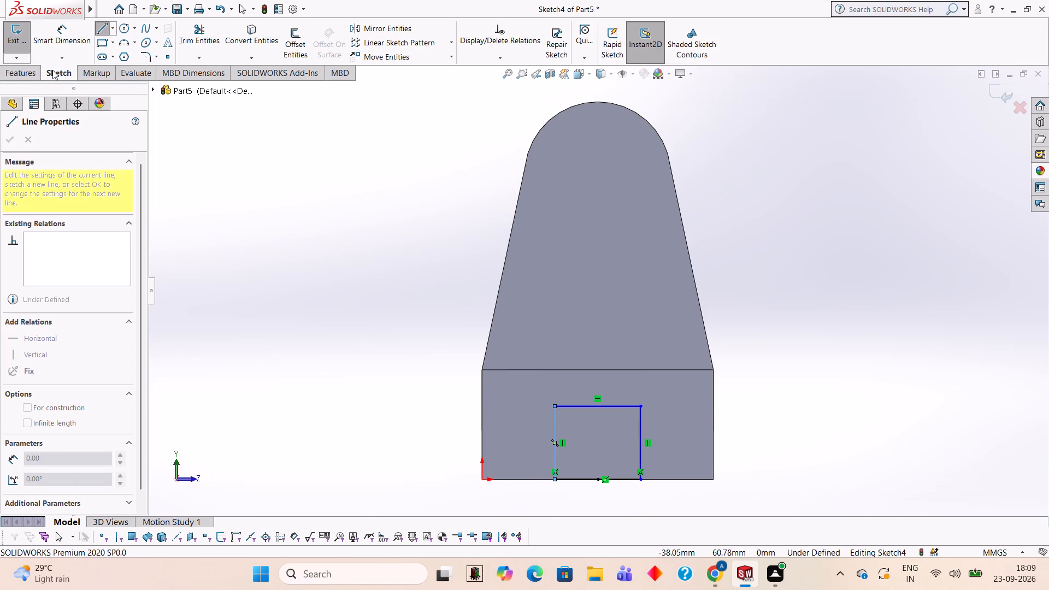
Trim away the overlapping line segments along the rectangle's bottom edge.
{"action": "left_click", "coordinate": [192, 36]}
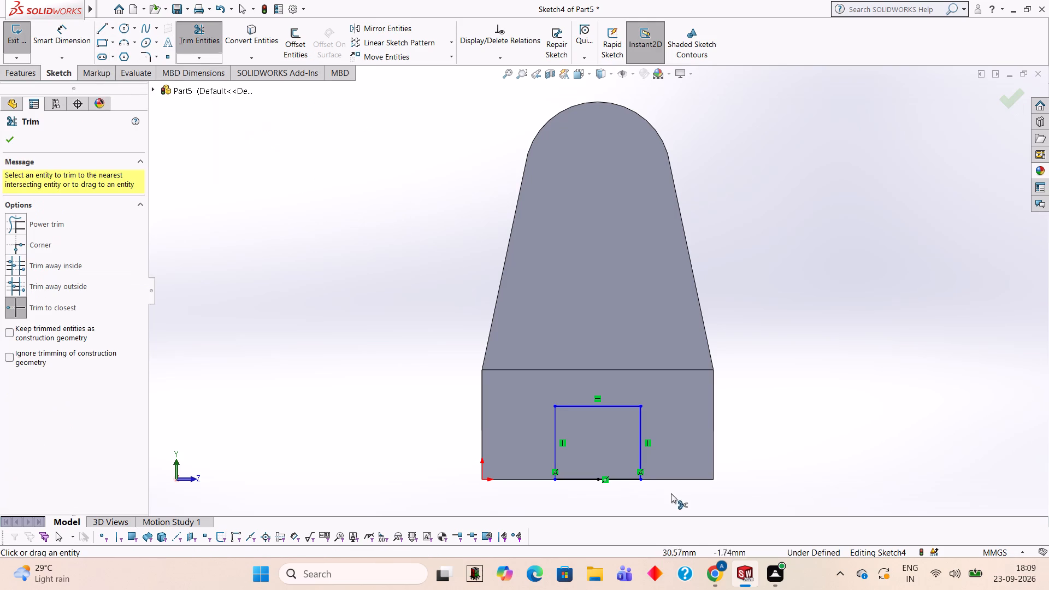
{"action": "left_click", "coordinate": [628, 480]}
{"action": "left_click", "coordinate": [593, 480]}
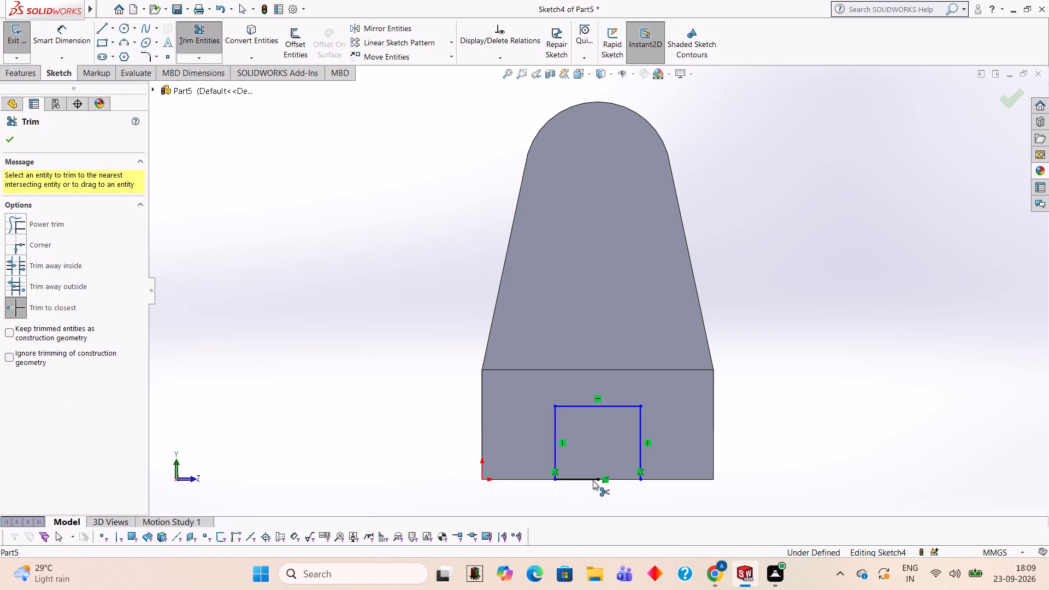
{"action": "left_click", "coordinate": [590, 480]}
Cut the rectangular profile as a 40 mm blind extruded cut through the narrower arm and along the base floor.
{"action": "middle_click_drag", "start_coordinate": [929, 285], "coordinate": [859, 341]}
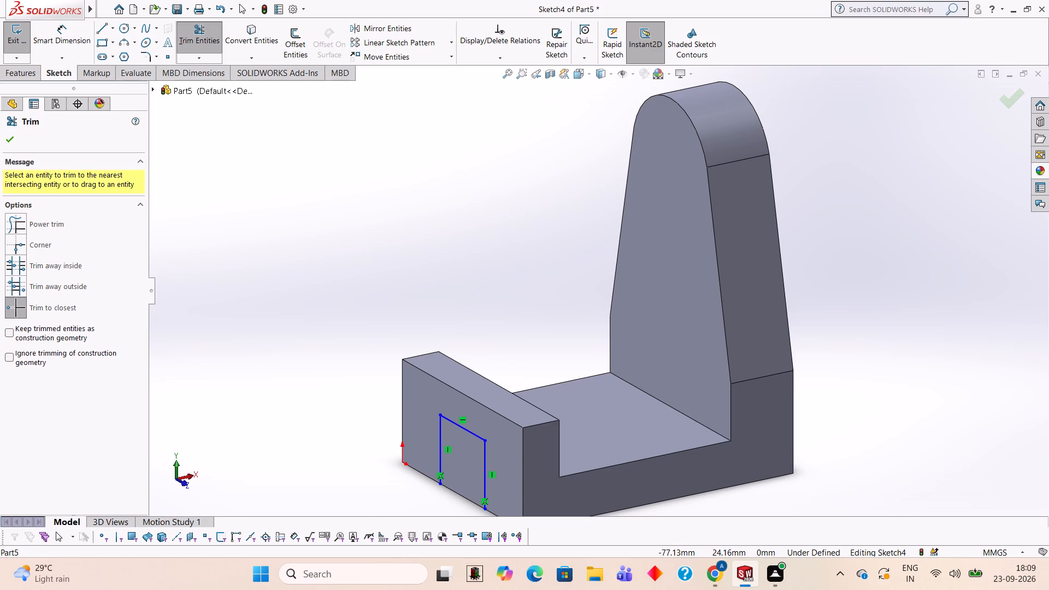
{"action": "left_click", "coordinate": [22, 73]}
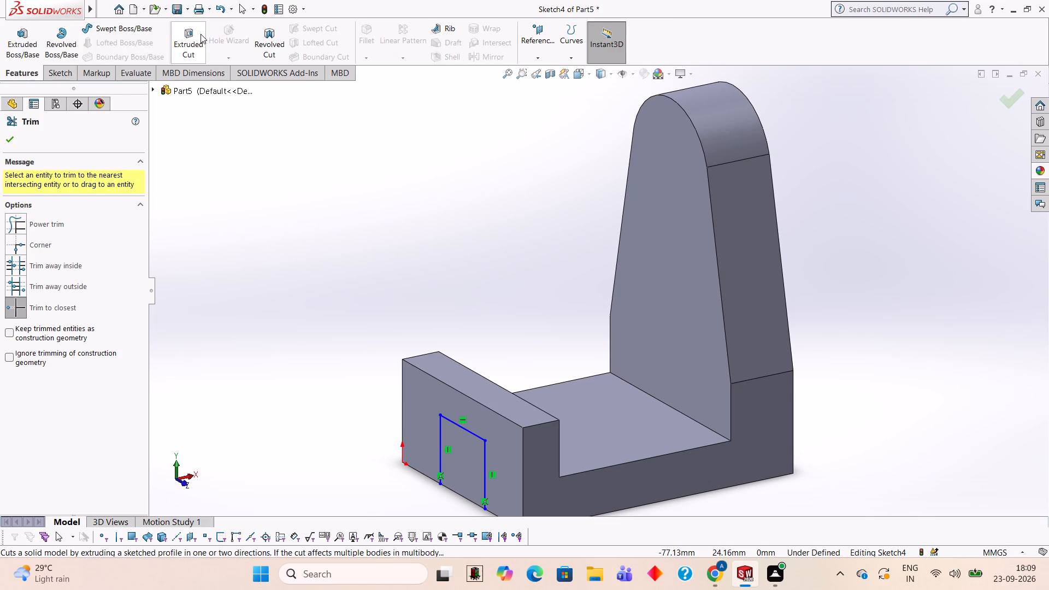
{"action": "left_click", "coordinate": [201, 34]}
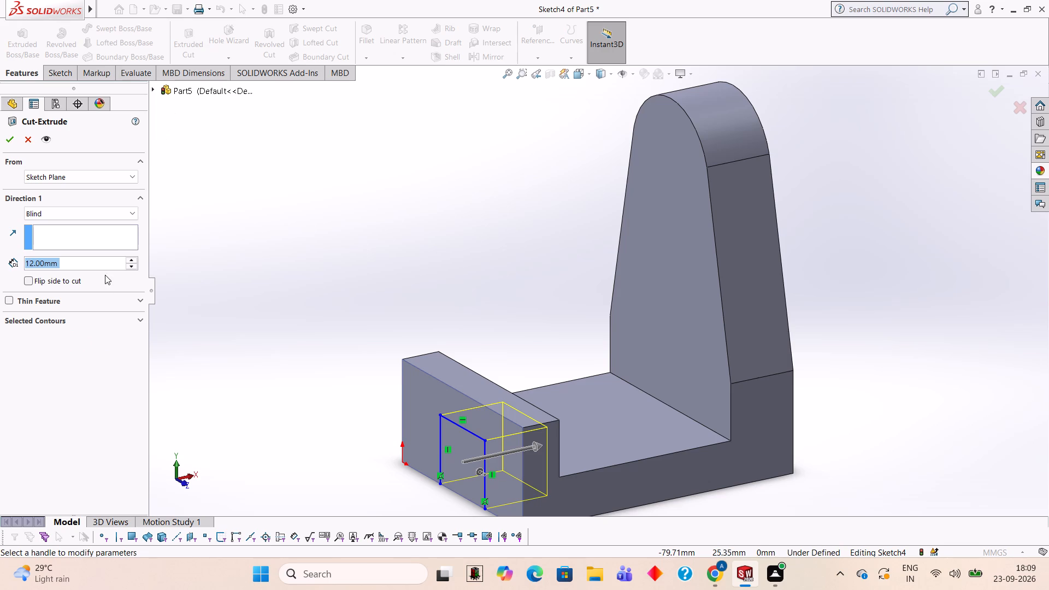
{"action": "left_click", "coordinate": [105, 261]}
{"action": "key", "text": "BackSpace"}
{"action": "key", "text": "BackSpace"}
{"action": "key", "text": "BackSpace"}
{"action": "key", "text": "BackSpace"}
{"action": "key", "text": "BackSpace"}
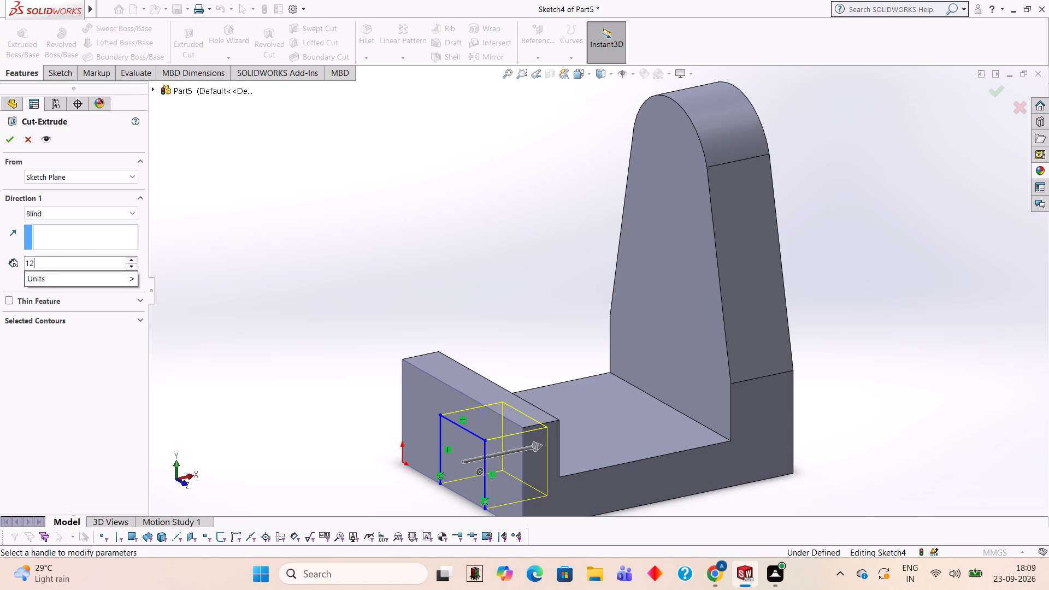
{"action": "key", "text": "BackSpace"}
{"action": "key", "text": "BackSpace"}
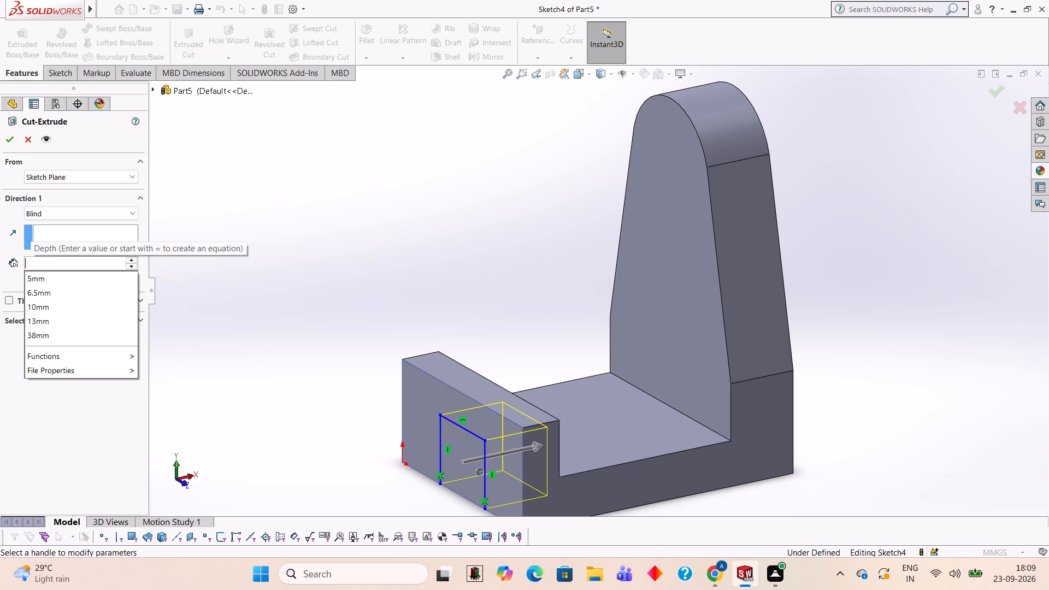
{"action": "type", "text": "40"}
{"action": "key", "text": "Return"}
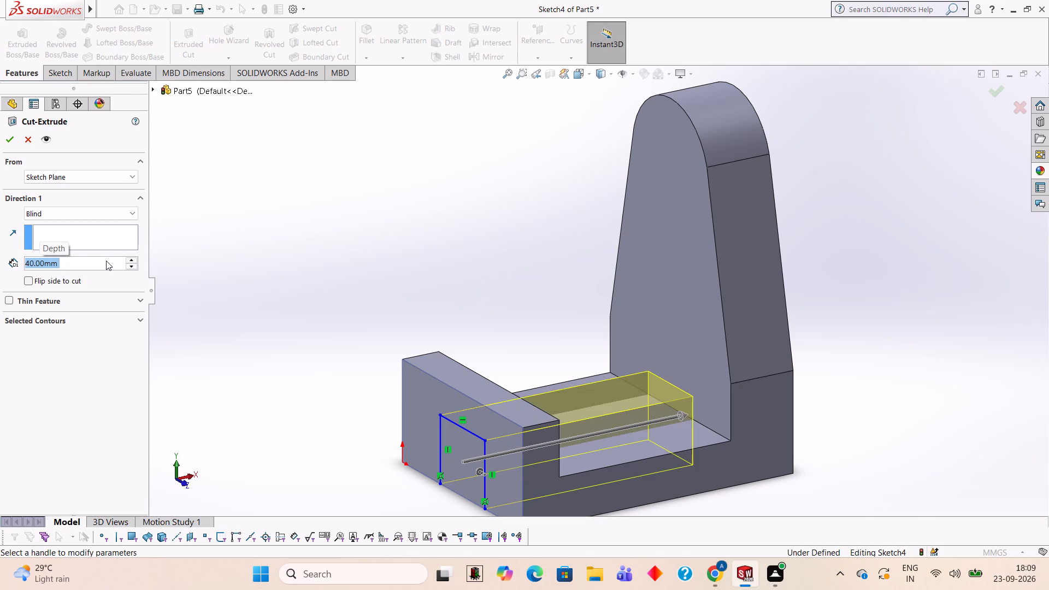
{"action": "middle_click_drag", "start_coordinate": [473, 213], "coordinate": [500, 278]}
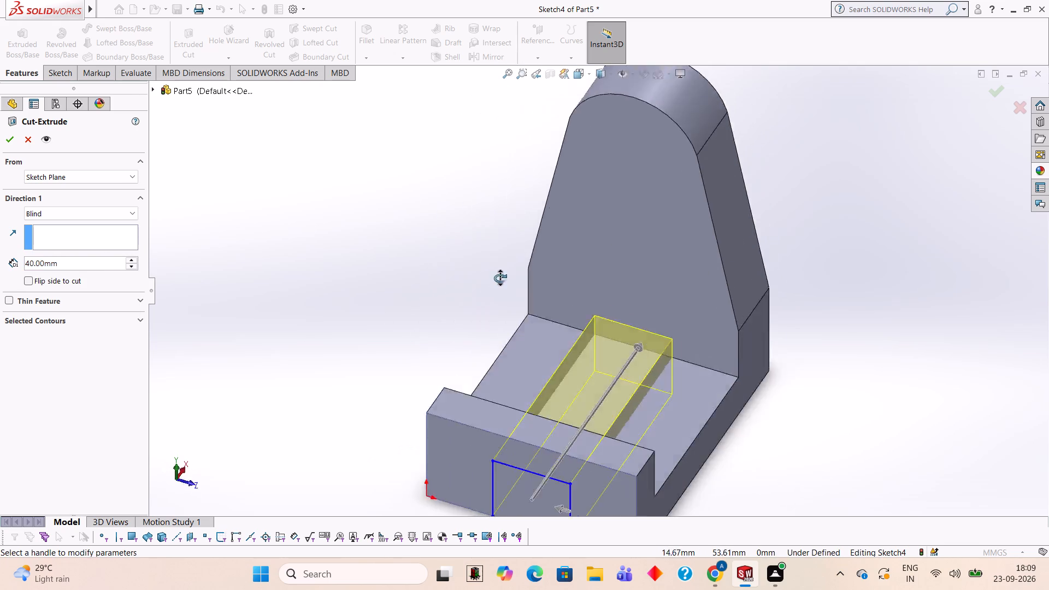
{"action": "middle_click_drag", "start_coordinate": [500, 278], "coordinate": [443, 320]}
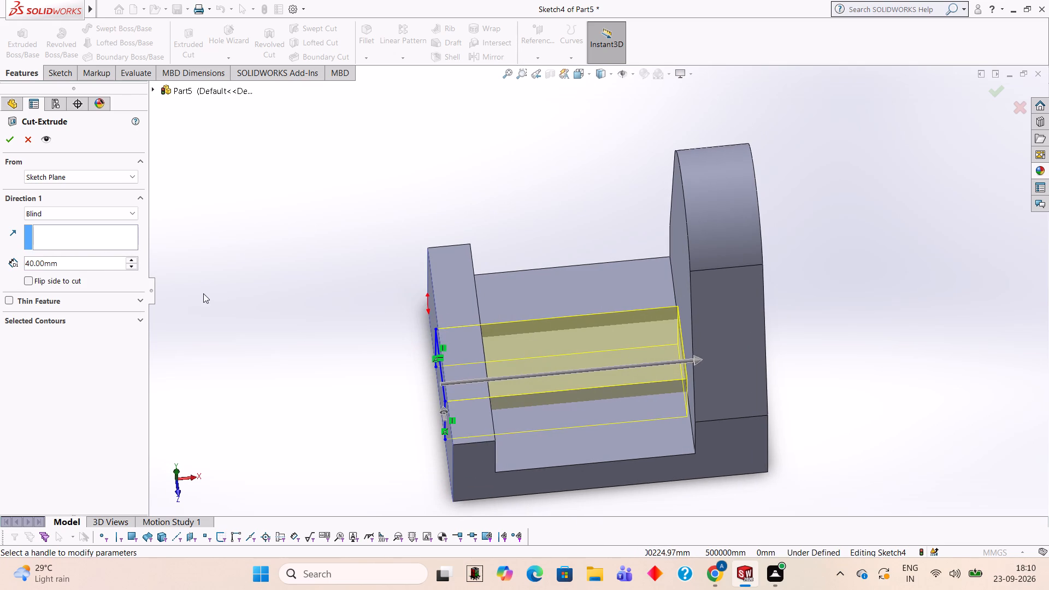
{"action": "left_click", "coordinate": [8, 141]}
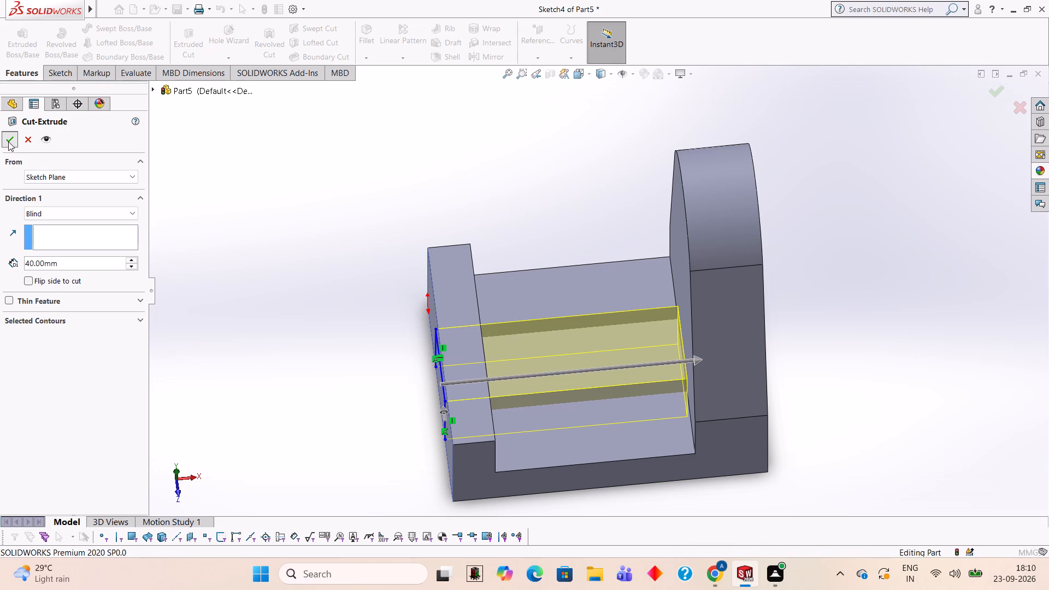
{"action": "left_click", "coordinate": [213, 193]}
Start a sketch on the base's U-shaped side face, viewed square-on.
{"action": "middle_click_drag", "start_coordinate": [224, 199], "coordinate": [265, 180]}
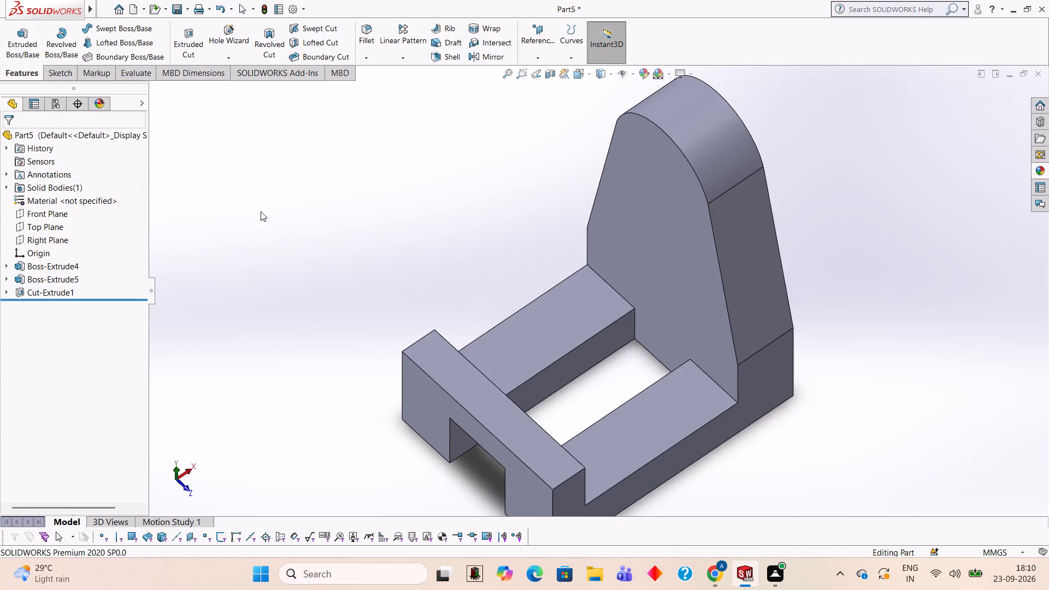
{"action": "middle_click_drag", "start_coordinate": [254, 273], "coordinate": [255, 189]}
{"action": "scroll", "coordinate": [270, 264], "scroll_direction": "up", "scroll_amount": 2}
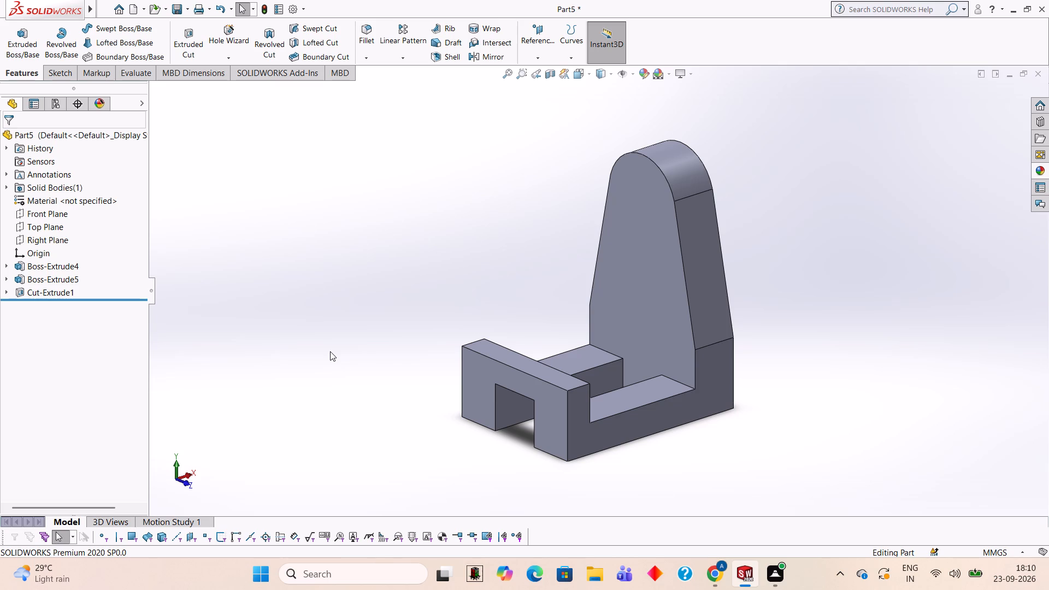
{"action": "middle_click_drag", "start_coordinate": [304, 379], "coordinate": [254, 349]}
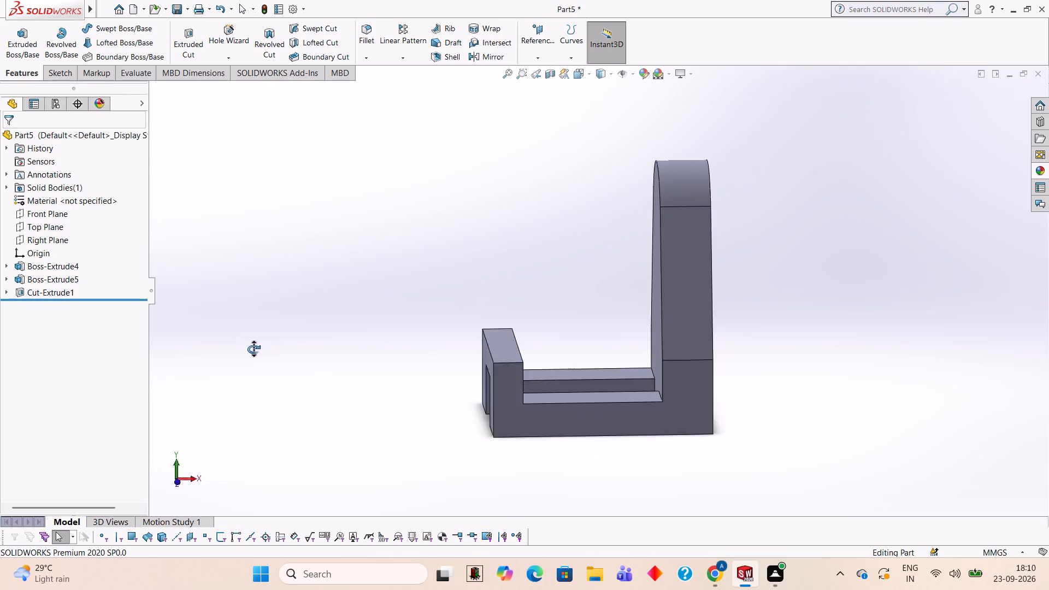
{"action": "middle_click_drag", "start_coordinate": [254, 349], "coordinate": [264, 323]}
{"action": "middle_click", "coordinate": [262, 323]}
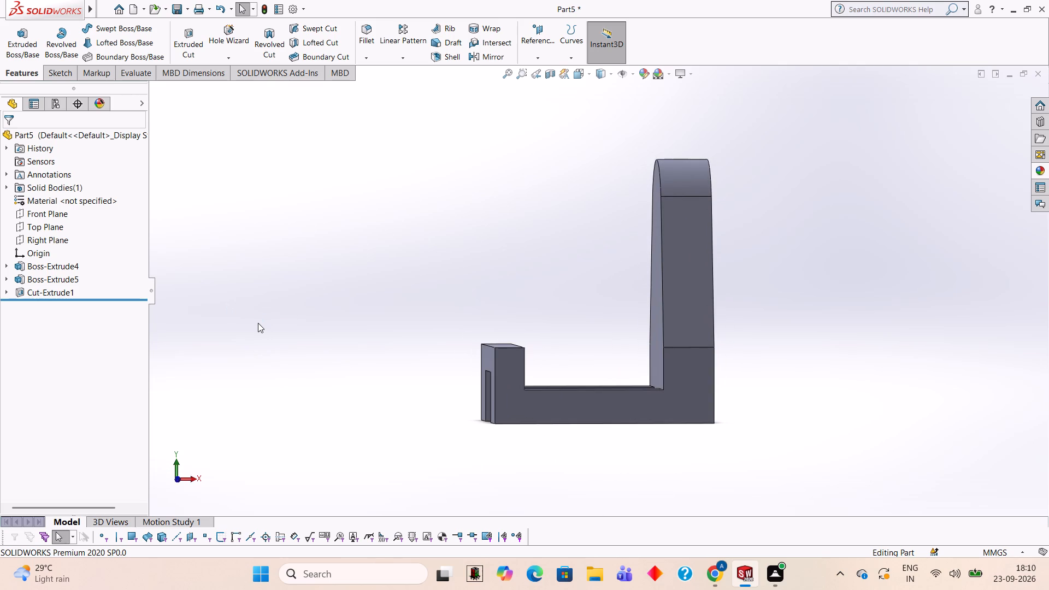
{"action": "left_click", "coordinate": [542, 415]}
{"action": "left_click", "coordinate": [587, 383]}
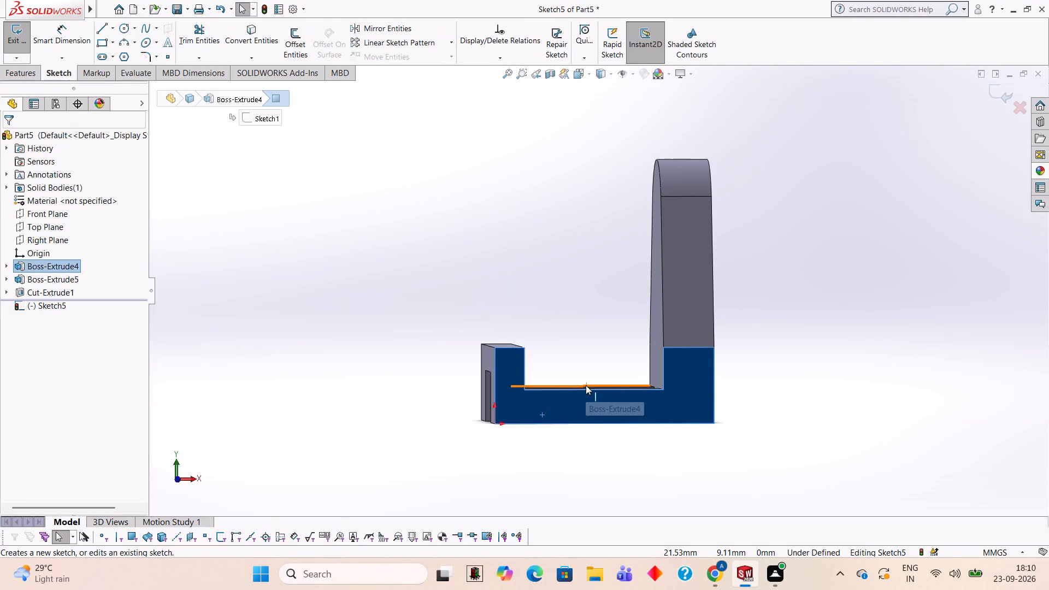
{"action": "key", "text": "ctrl+8"}
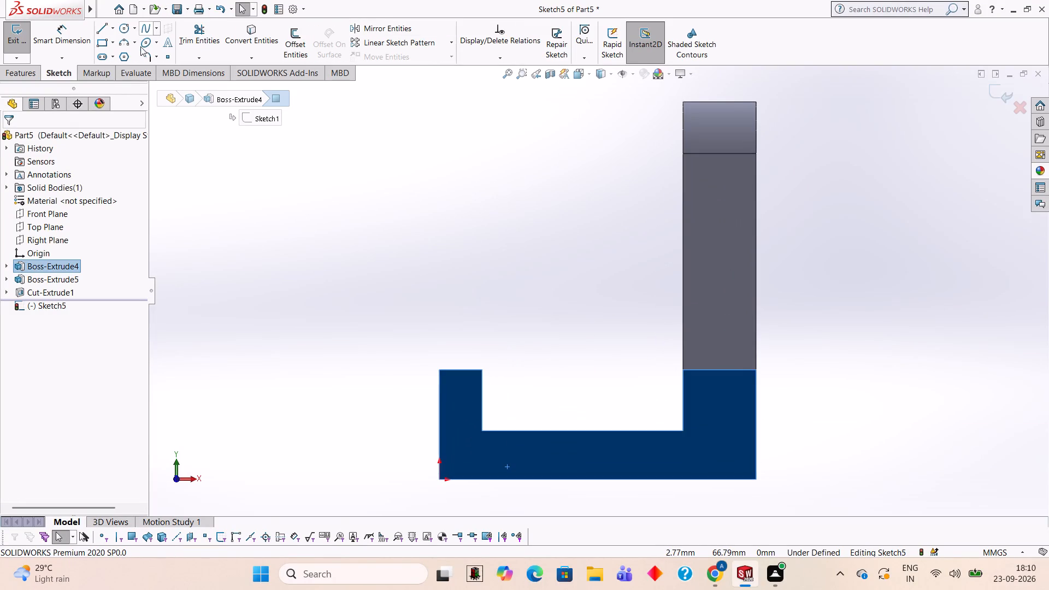
Draw a 40 mm vertical line up from the base's outer bottom corner on the narrower-arm side.
{"action": "left_click", "coordinate": [104, 31]}
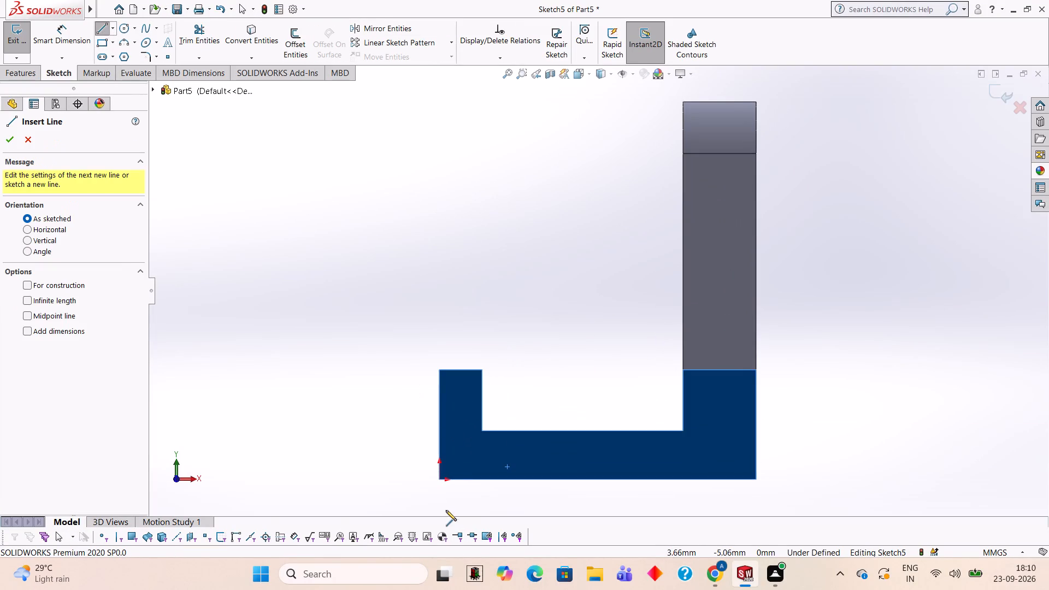
{"action": "left_click", "coordinate": [439, 479]}
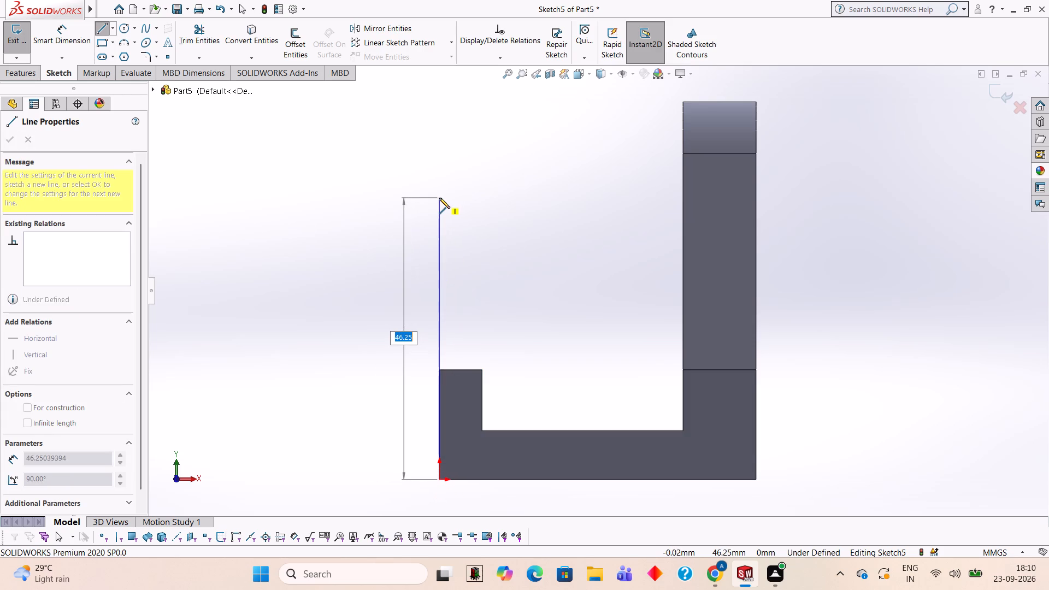
{"action": "type", "text": "40"}
{"action": "key", "text": "Return"}
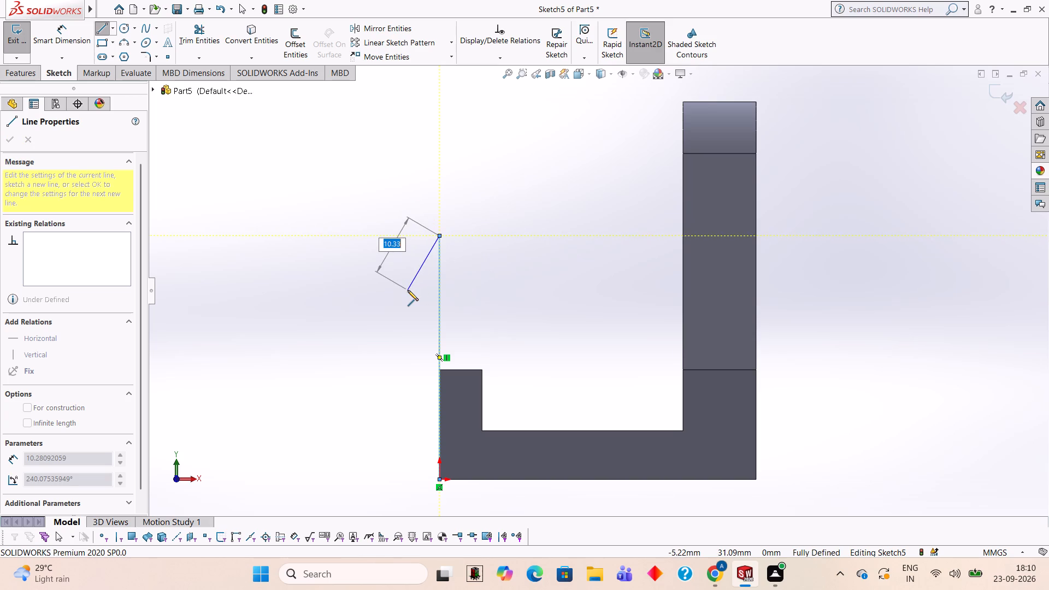
{"action": "key", "text": "Escape"}
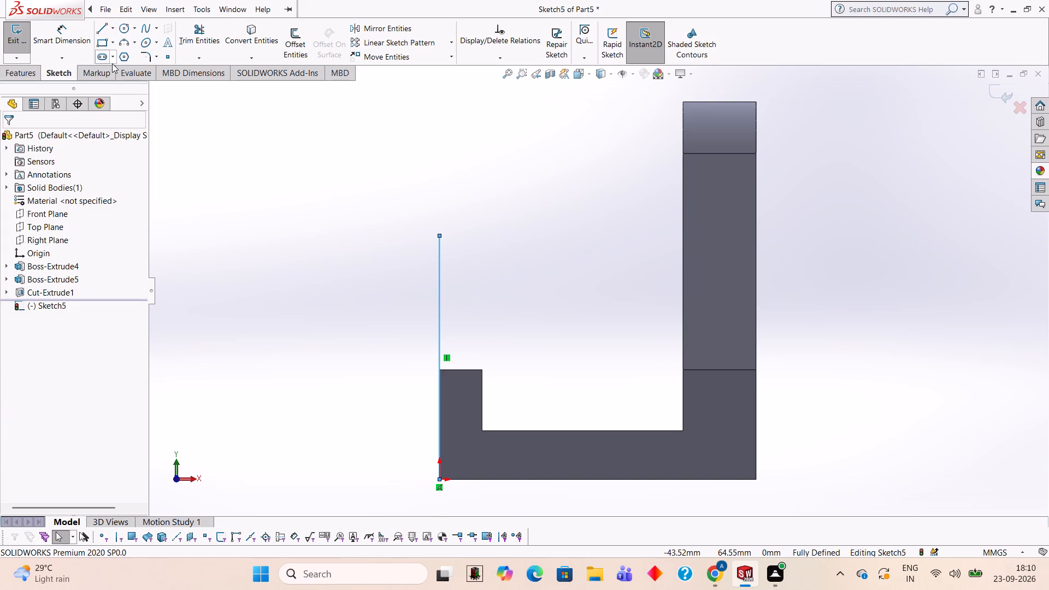
Draw a 22 mm vertical line up from the narrower arm's inner top corner and join it horizontally to the 40 mm line's upper end.
{"action": "left_click", "coordinate": [102, 29]}
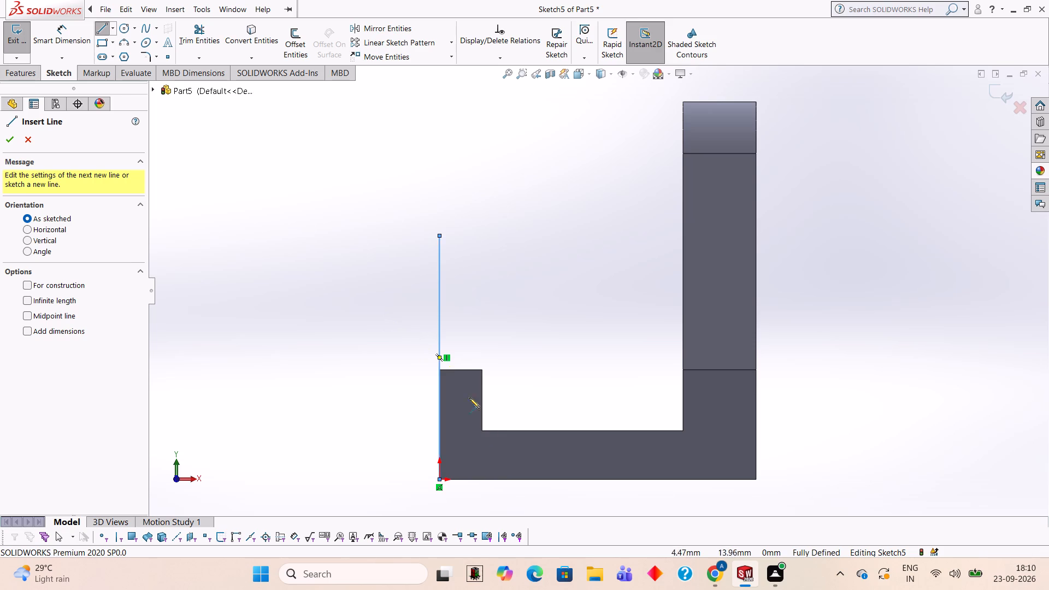
{"action": "left_click", "coordinate": [482, 370]}
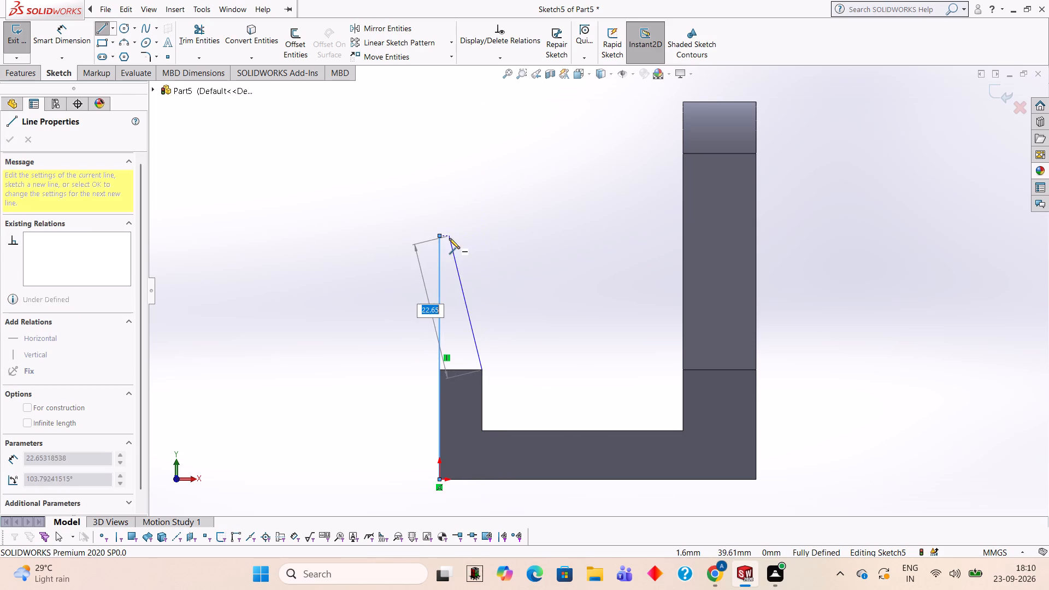
{"action": "left_click", "coordinate": [482, 234]}
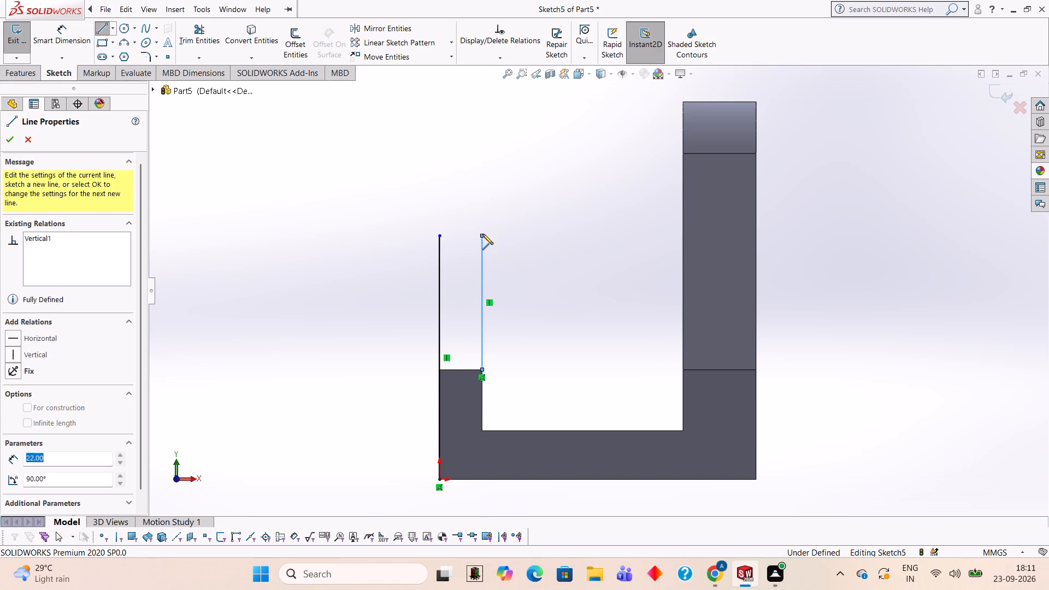
{"action": "left_click", "coordinate": [438, 236]}
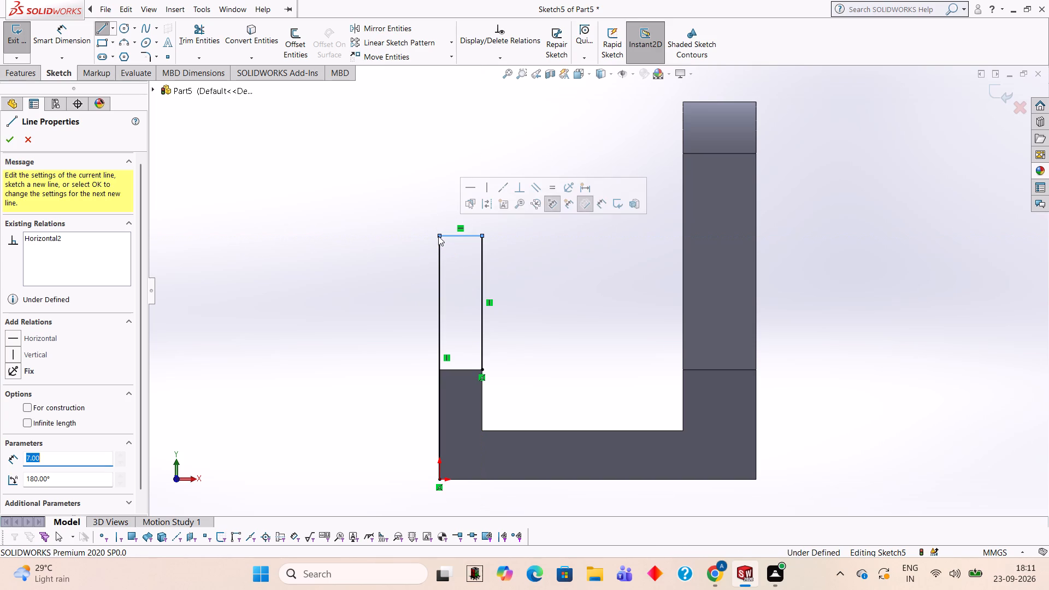
{"action": "key", "text": "Escape"}
Close the profile with a line along the narrower arm's top edge and trim away the 40 mm line's portion below it.
{"action": "left_click", "coordinate": [210, 45]}
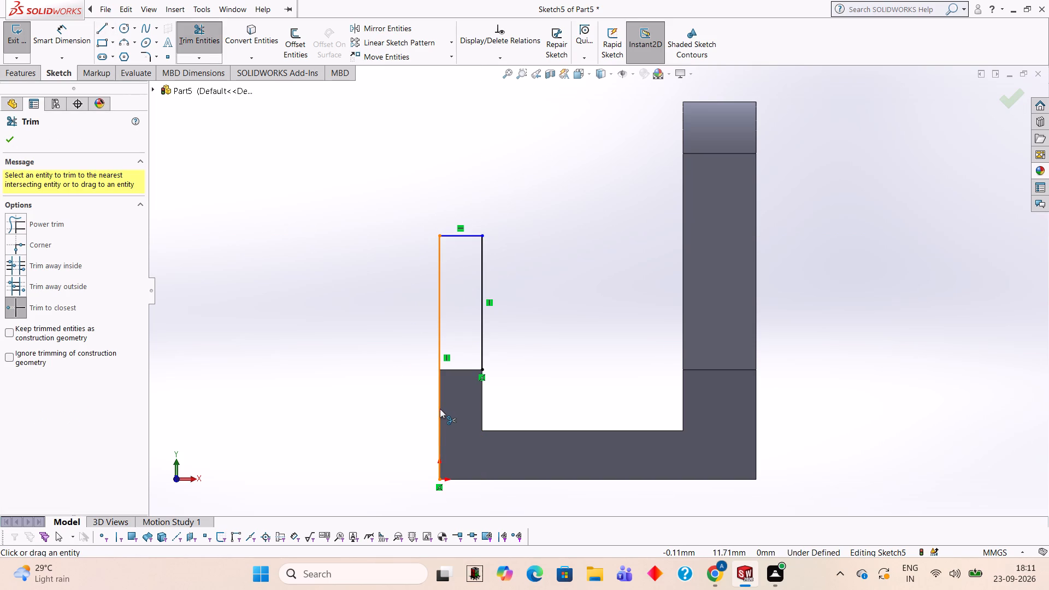
{"action": "left_click", "coordinate": [104, 31]}
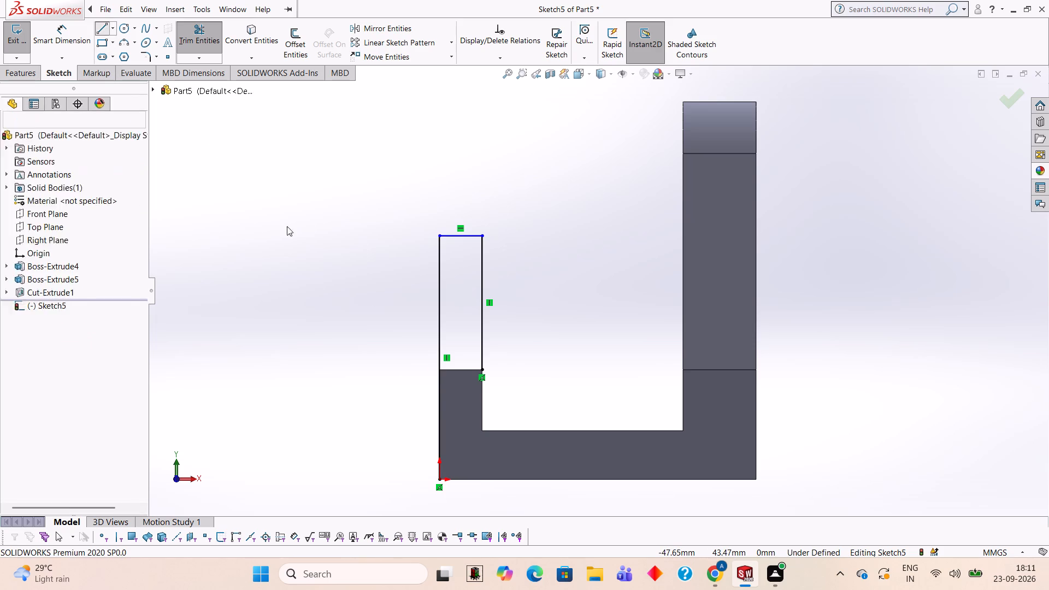
{"action": "left_click", "coordinate": [439, 368]}
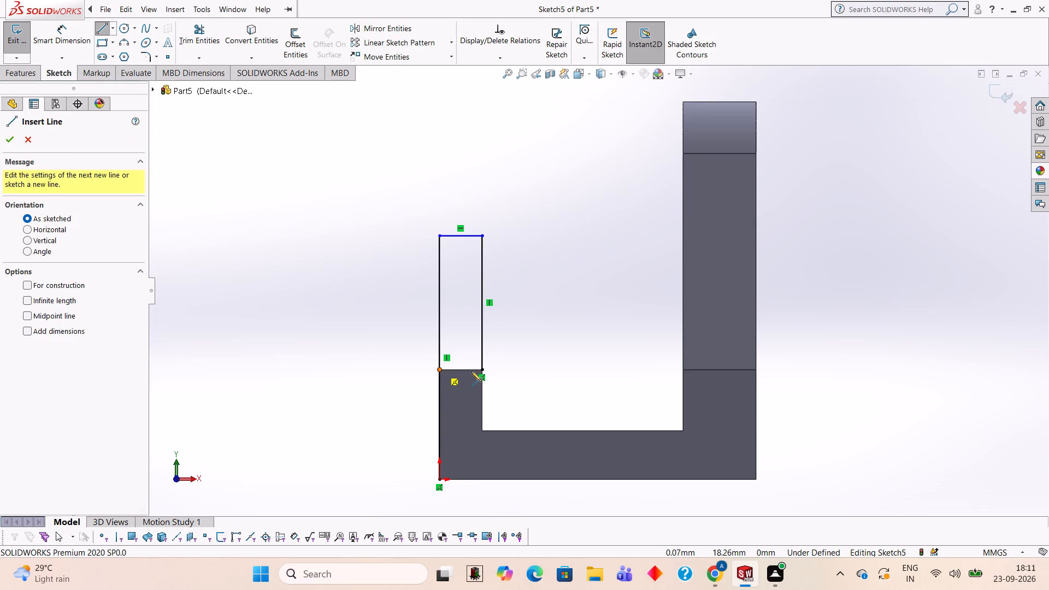
{"action": "left_click", "coordinate": [482, 369]}
{"action": "key", "text": "Escape"}
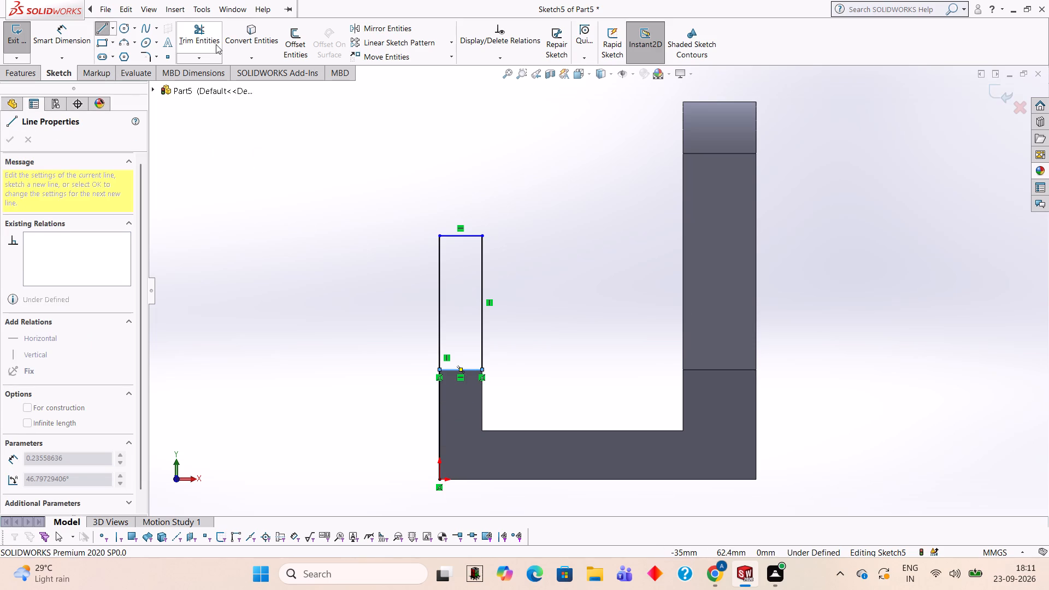
{"action": "left_click", "coordinate": [216, 44]}
{"action": "left_click", "coordinate": [439, 409]}
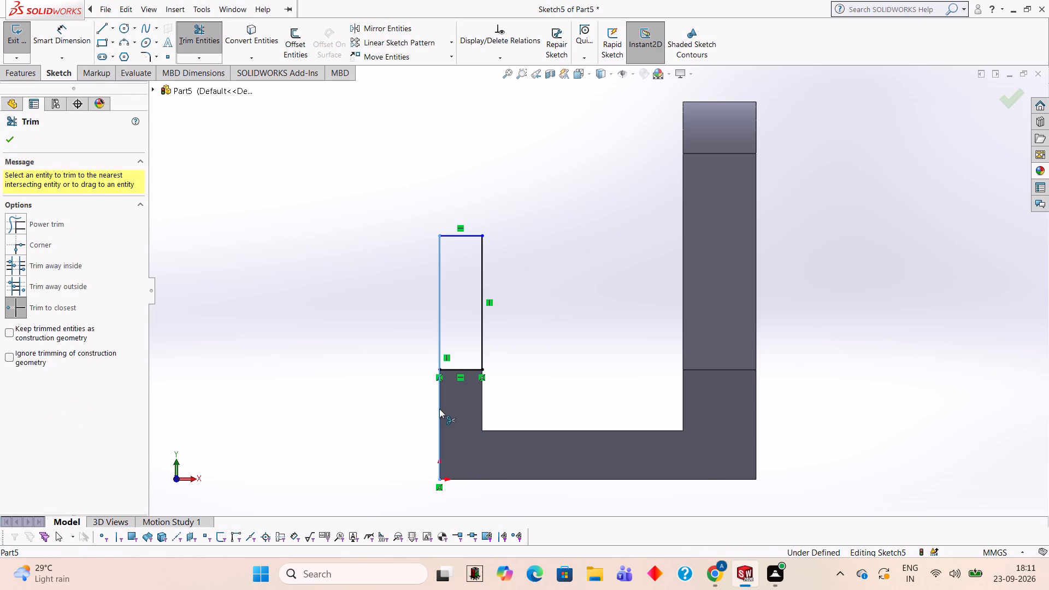
Extrude the closed profile as a 38 mm blind boss in the reversed direction, over the narrower arm along the base's depth.
{"action": "middle_click_drag", "start_coordinate": [534, 361], "coordinate": [627, 370]}
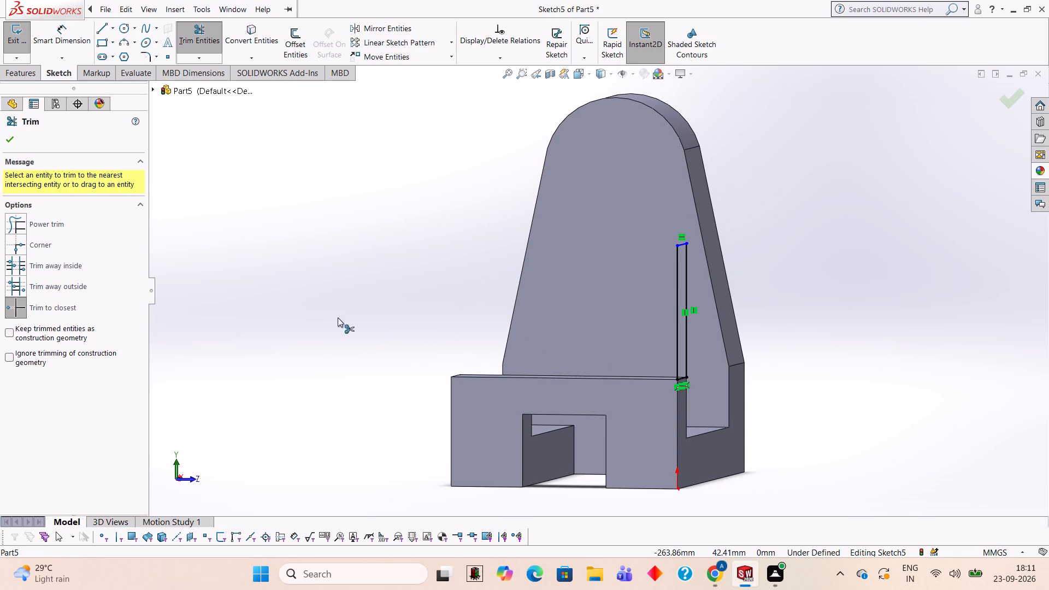
{"action": "left_click", "coordinate": [27, 78]}
{"action": "left_click", "coordinate": [30, 44]}
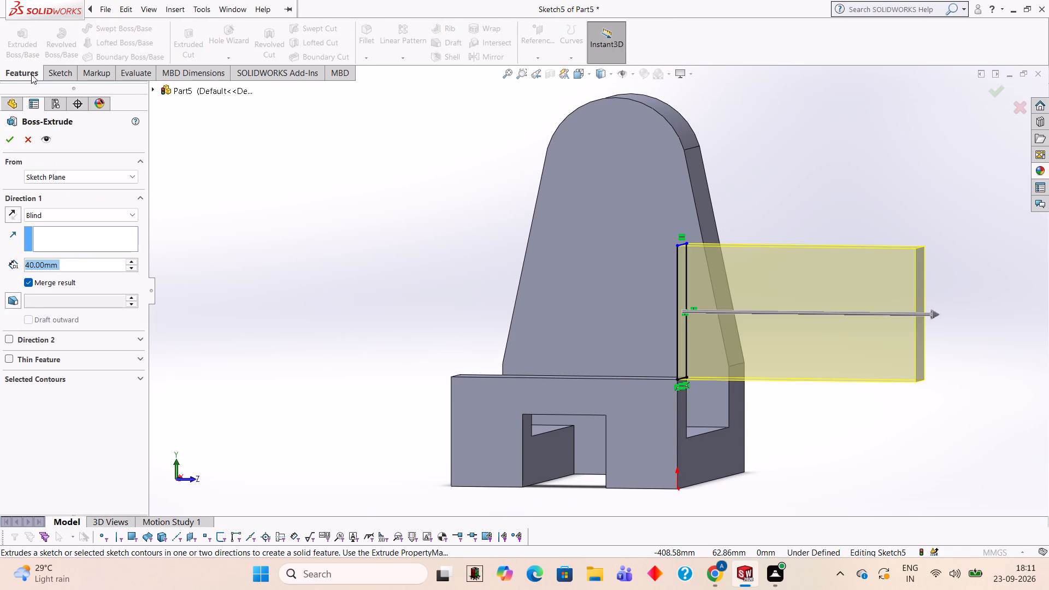
{"action": "left_click", "coordinate": [10, 217]}
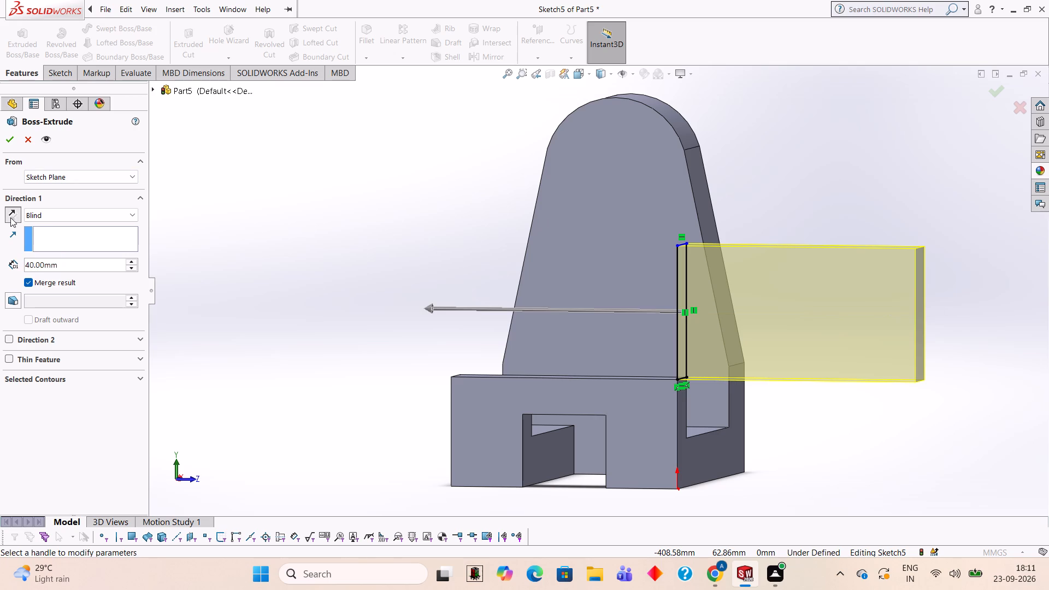
{"action": "left_click", "coordinate": [86, 268]}
{"action": "key", "text": "BackSpace"}
{"action": "key", "text": "BackSpace"}
{"action": "key", "text": "BackSpace"}
{"action": "key", "text": "BackSpace"}
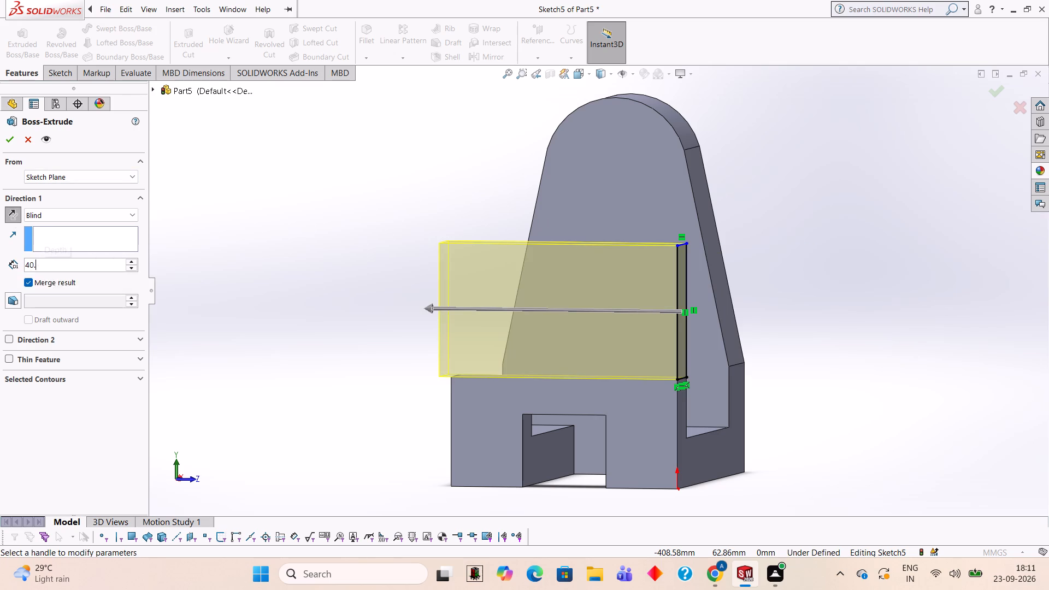
{"action": "key", "text": "BackSpace"}
{"action": "key", "text": "BackSpace"}
{"action": "key", "text": "BackSpace"}
{"action": "type", "text": "38"}
{"action": "key", "text": "Return"}
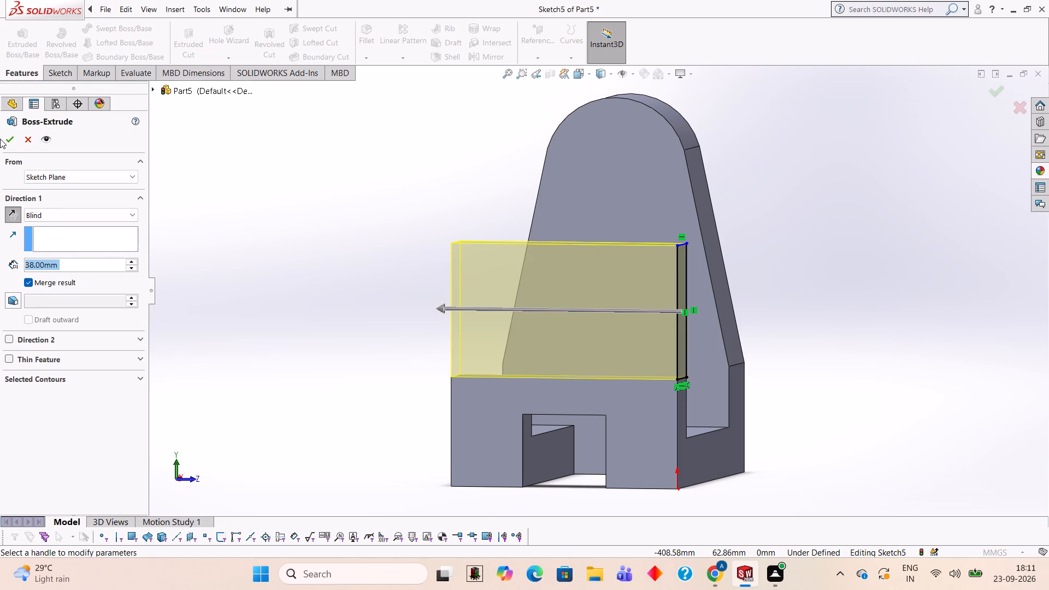
{"action": "left_click", "coordinate": [4, 141]}
Start a line sketch on the top face of the raised narrower arm, viewed square-on.
{"action": "left_click", "coordinate": [287, 201]}
{"action": "middle_click_drag", "start_coordinate": [289, 201], "coordinate": [270, 247]}
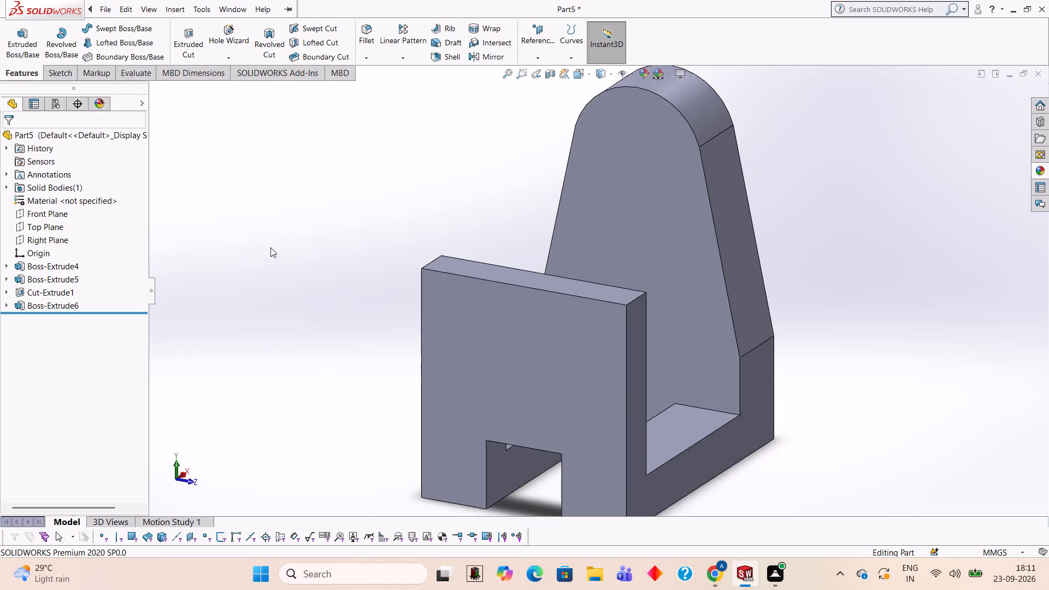
{"action": "scroll", "coordinate": [277, 232], "scroll_direction": "up", "scroll_amount": 4}
{"action": "middle_click_drag", "start_coordinate": [278, 216], "coordinate": [264, 245]}
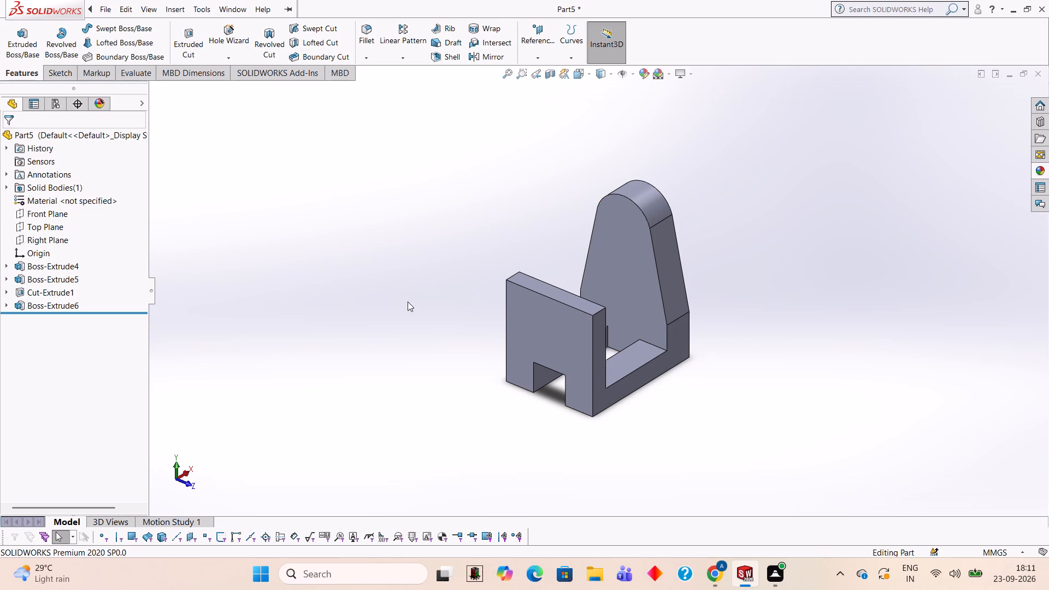
{"action": "middle_click_drag", "start_coordinate": [826, 314], "coordinate": [776, 268]}
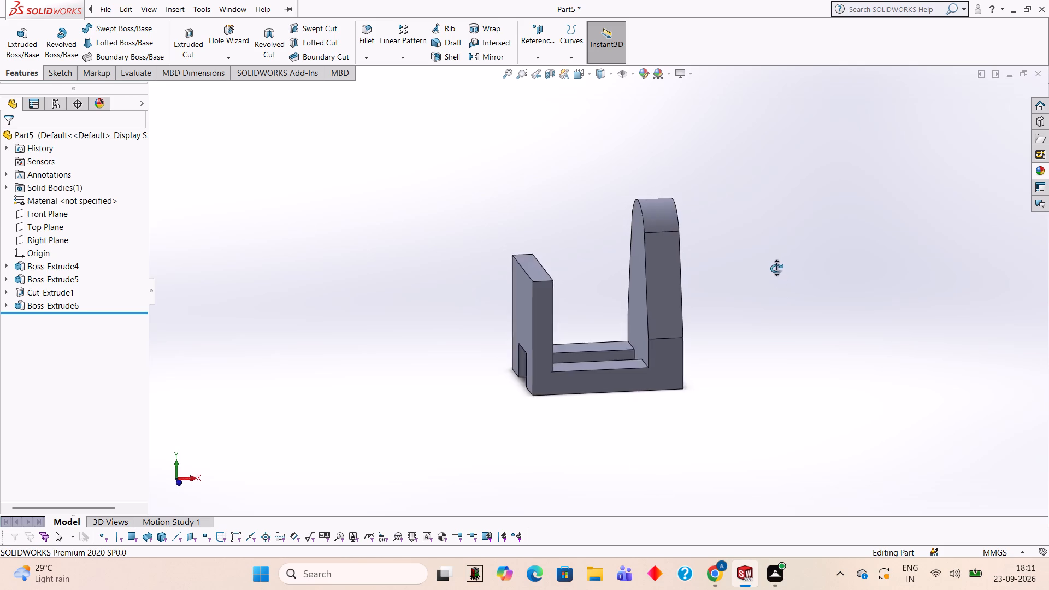
{"action": "middle_click_drag", "start_coordinate": [776, 268], "coordinate": [780, 490]}
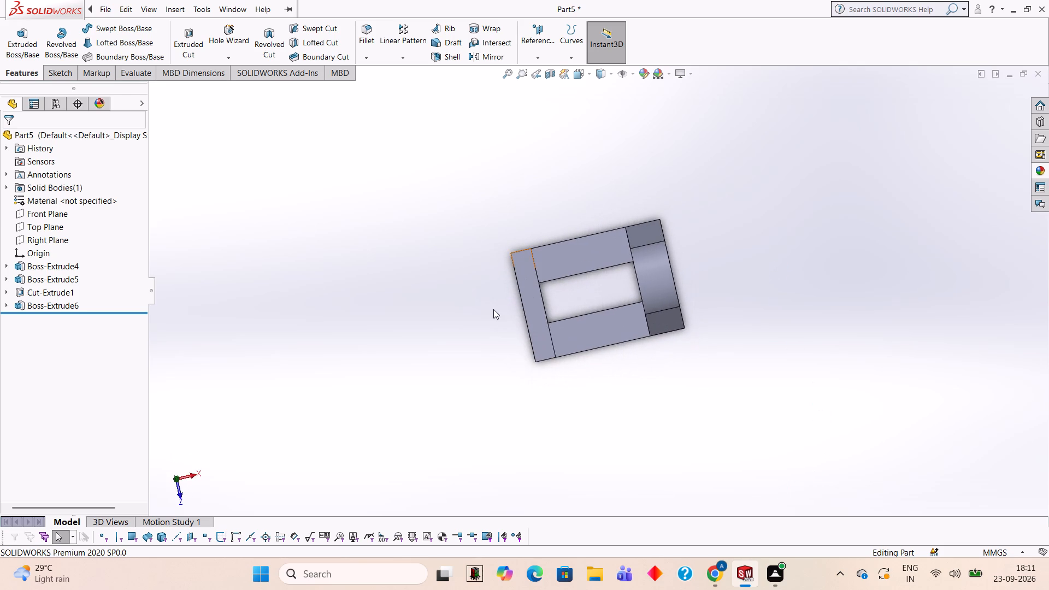
{"action": "left_click", "coordinate": [537, 306]}
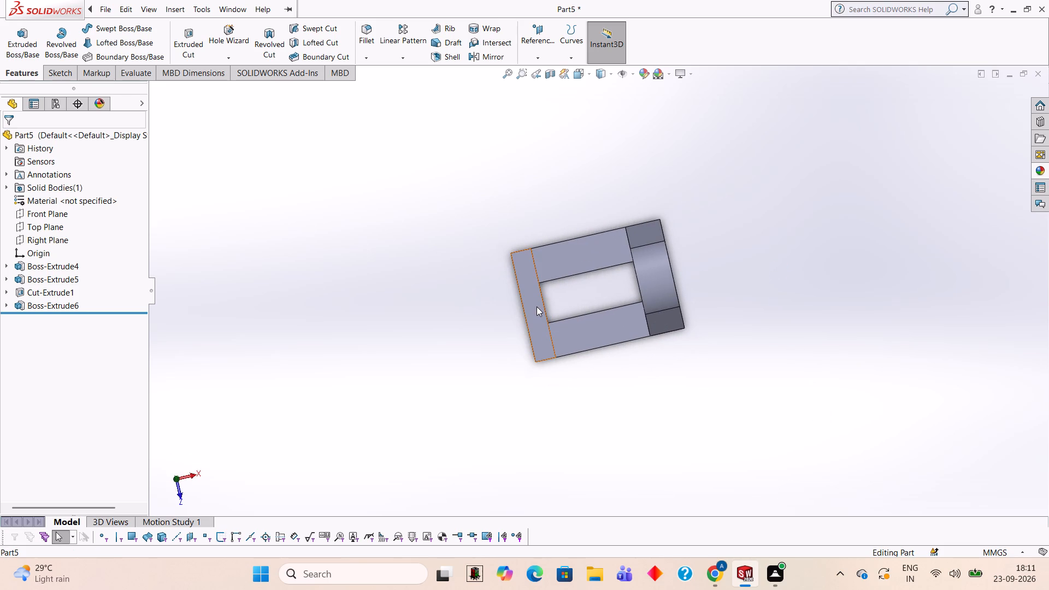
{"action": "key", "text": "ctrl+8"}
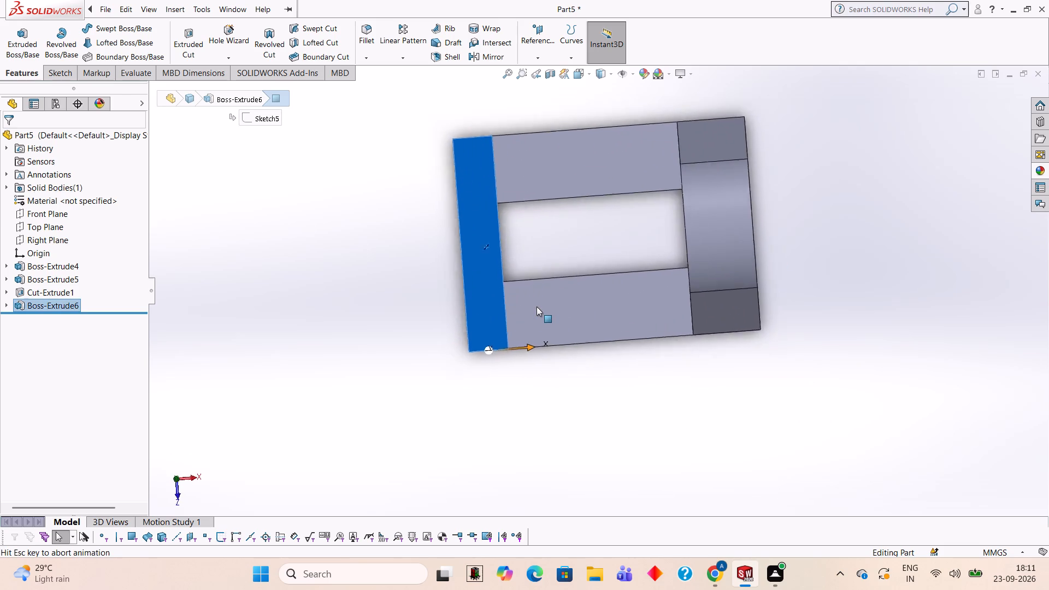
{"action": "scroll", "coordinate": [593, 213], "scroll_direction": "up", "scroll_amount": 1}
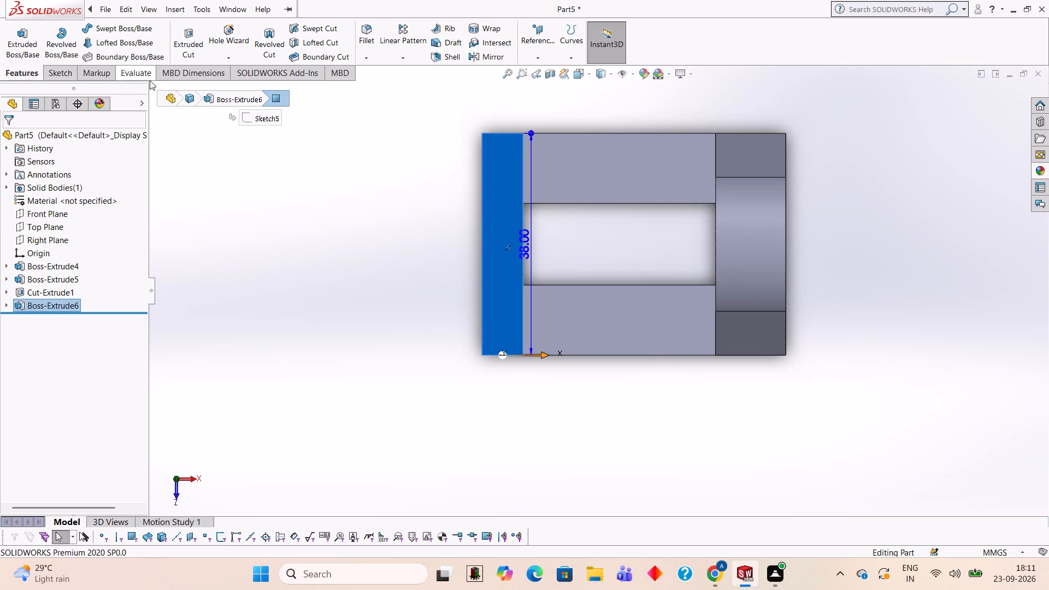
{"action": "left_click", "coordinate": [68, 70]}
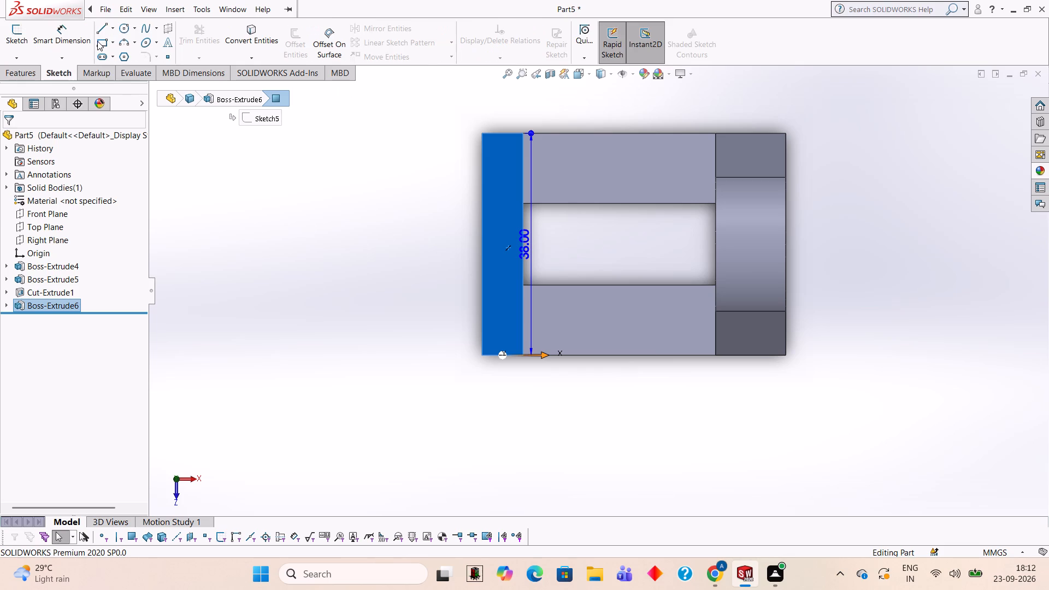
{"action": "left_click", "coordinate": [97, 33]}
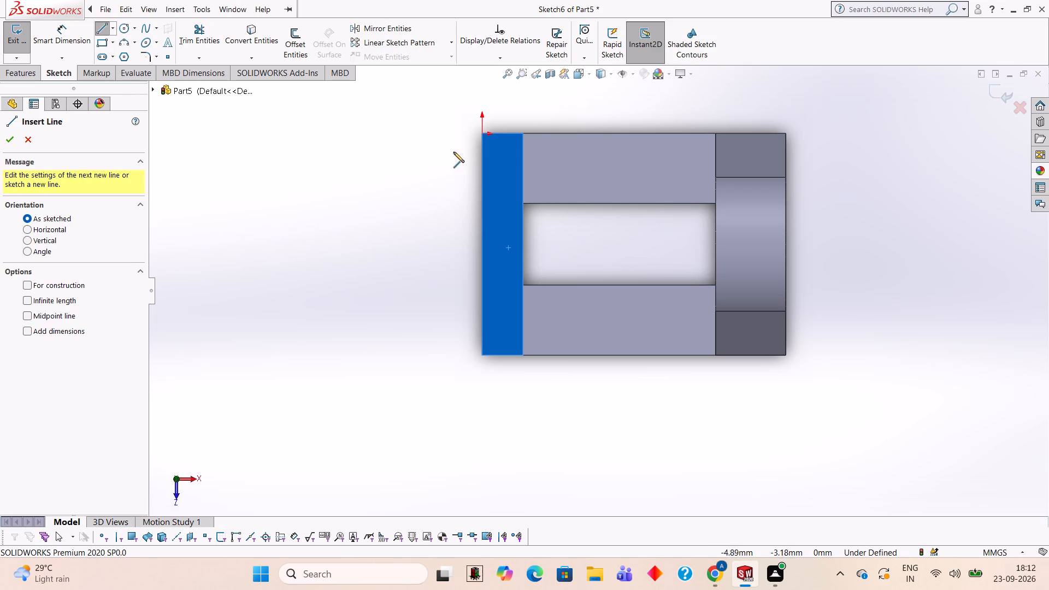
Draw a rectangular outline extending 18 mm beyond the arm's outer edge and 38 mm along it, starting with a 25 mm line from the inner corner.
{"action": "left_click", "coordinate": [521, 133]}
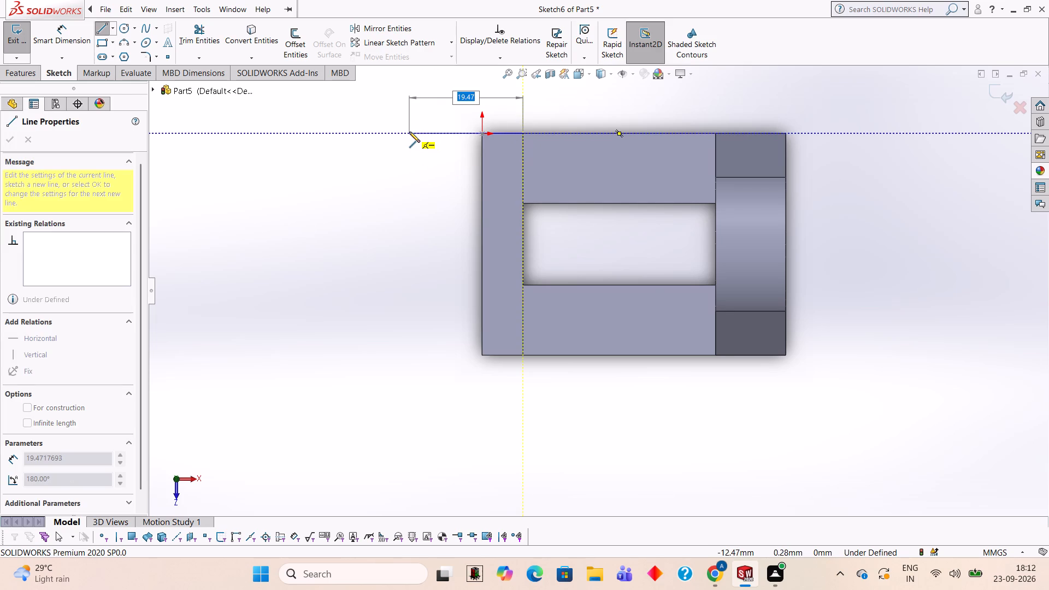
{"action": "type", "text": "25"}
{"action": "key", "text": "Return"}
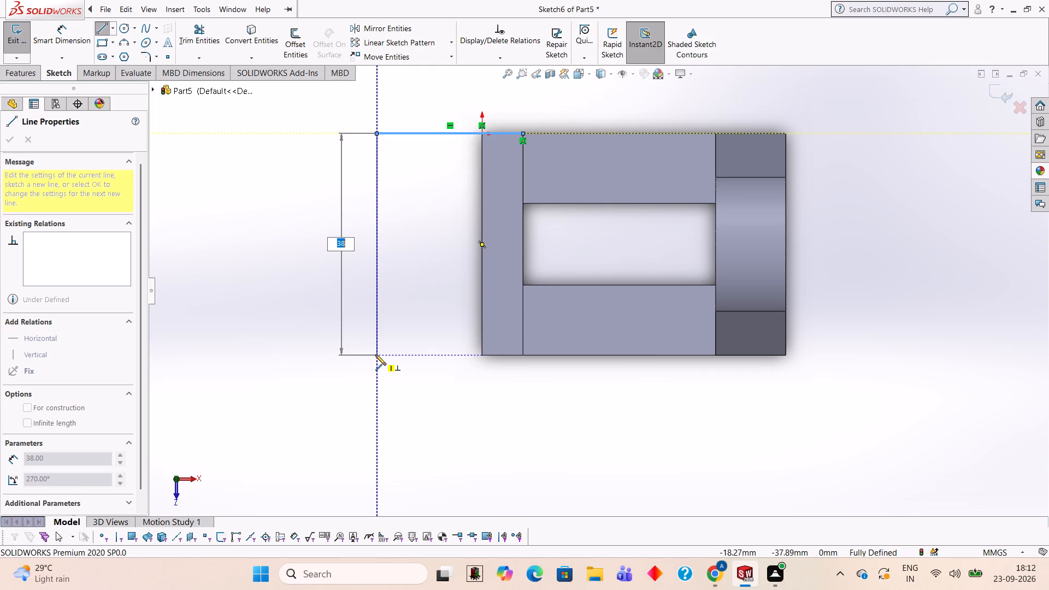
{"action": "left_click", "coordinate": [375, 355]}
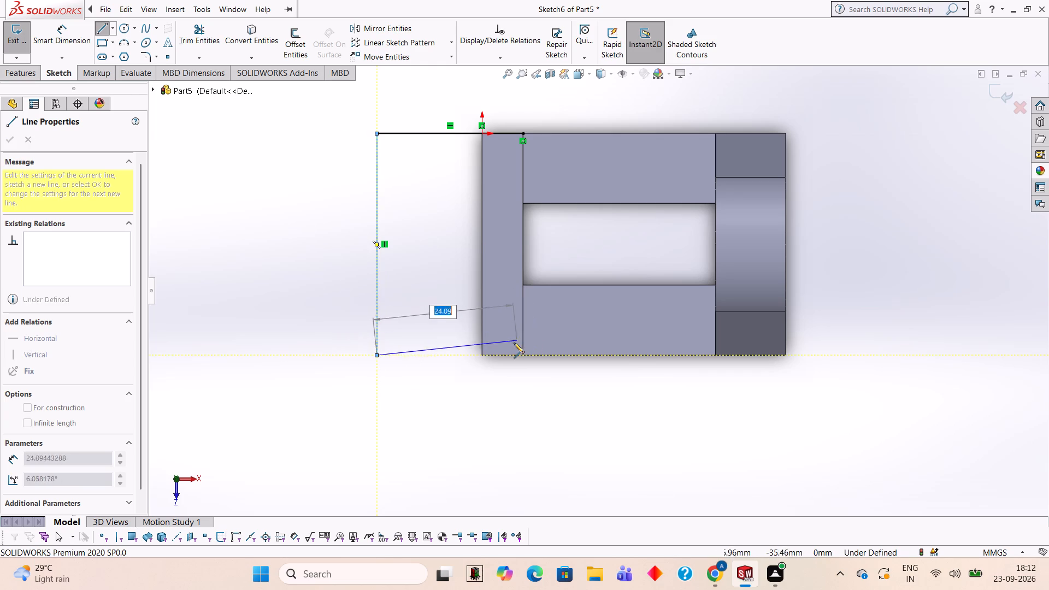
{"action": "left_click", "coordinate": [482, 353]}
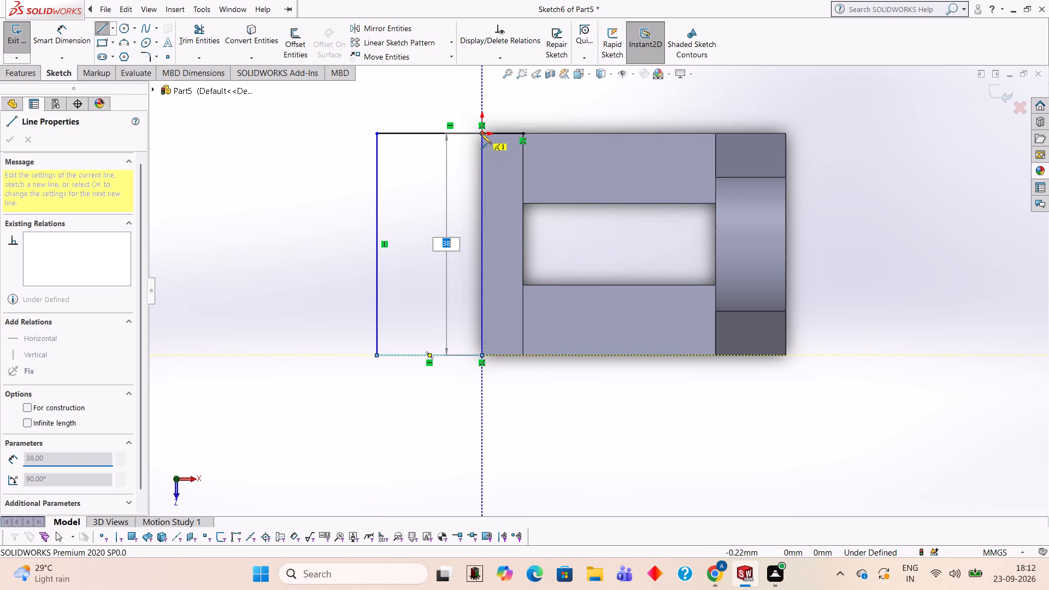
{"action": "left_click", "coordinate": [481, 133]}
{"action": "key", "text": "Escape"}
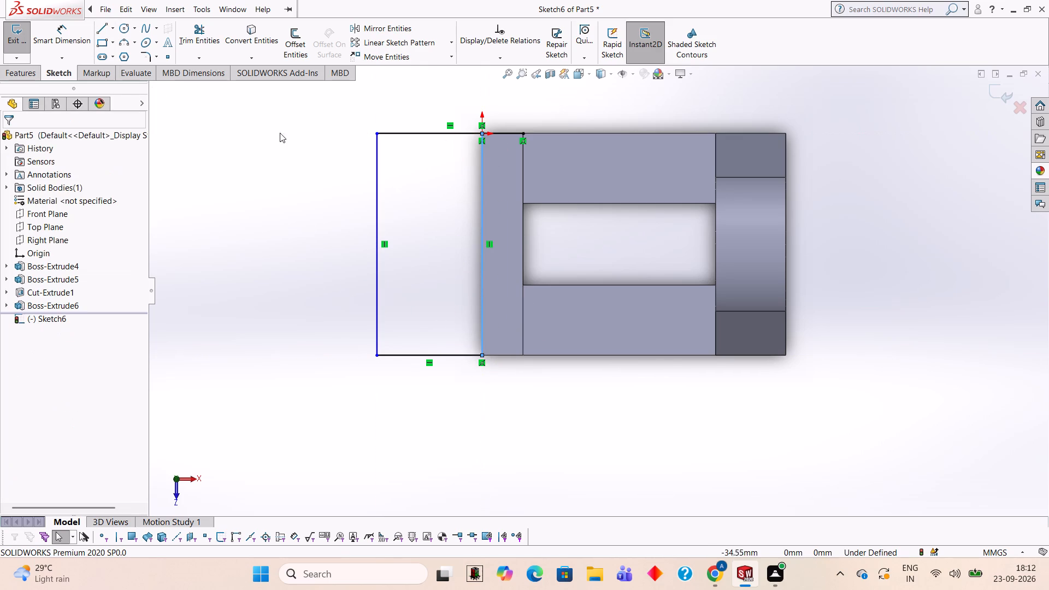
Trim away the 25 mm line's excess segment lying across the arm's top face.
{"action": "left_click", "coordinate": [201, 39]}
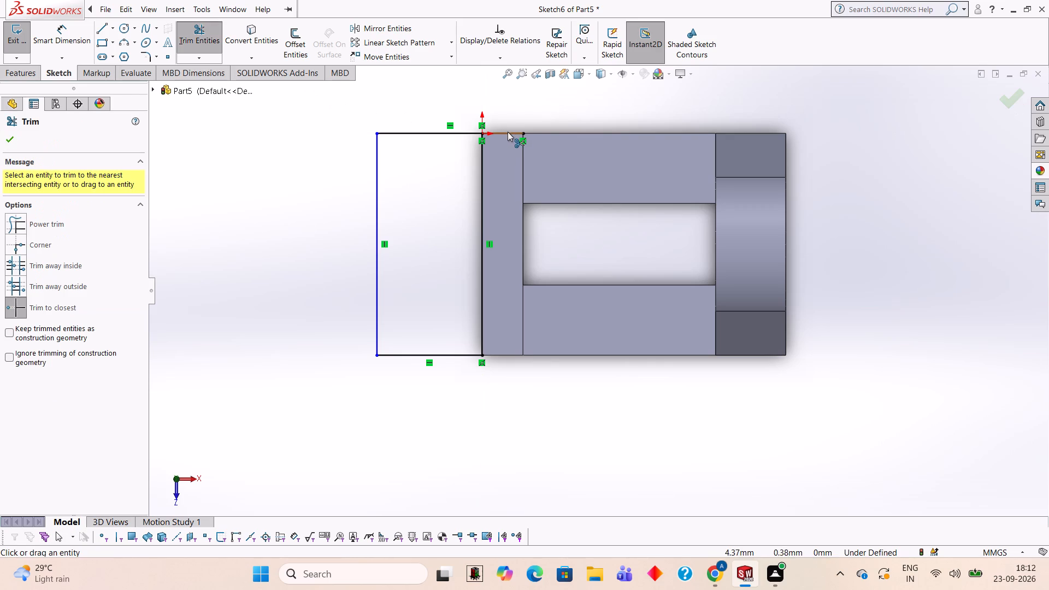
{"action": "left_click", "coordinate": [508, 132]}
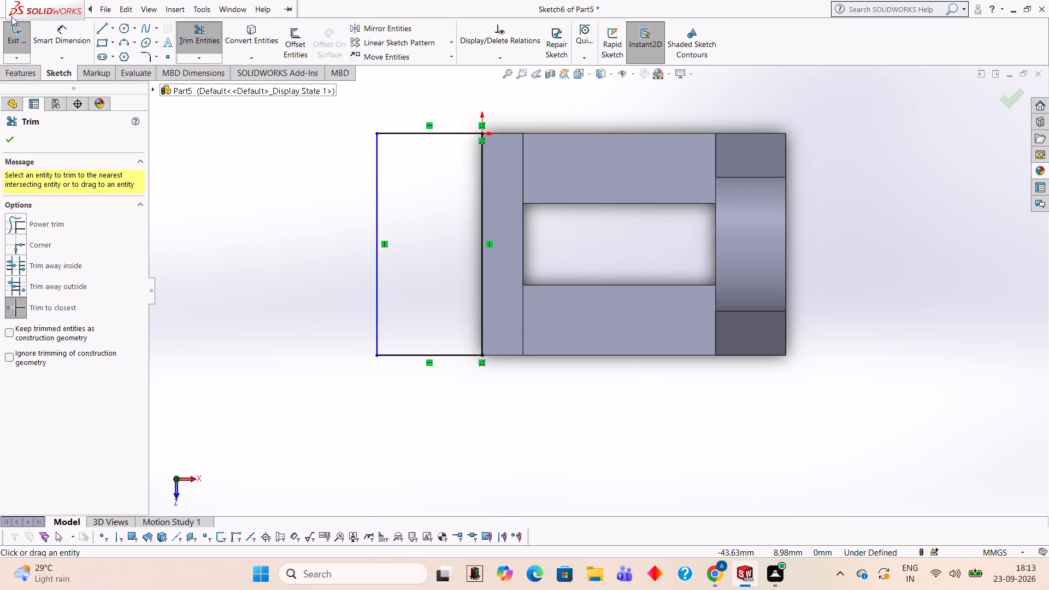
Draw a 4 mm line along the arm's outer edge from the origin corner, continued straight across to the rectangular outline's outer edge.
{"action": "left_click", "coordinate": [98, 33]}
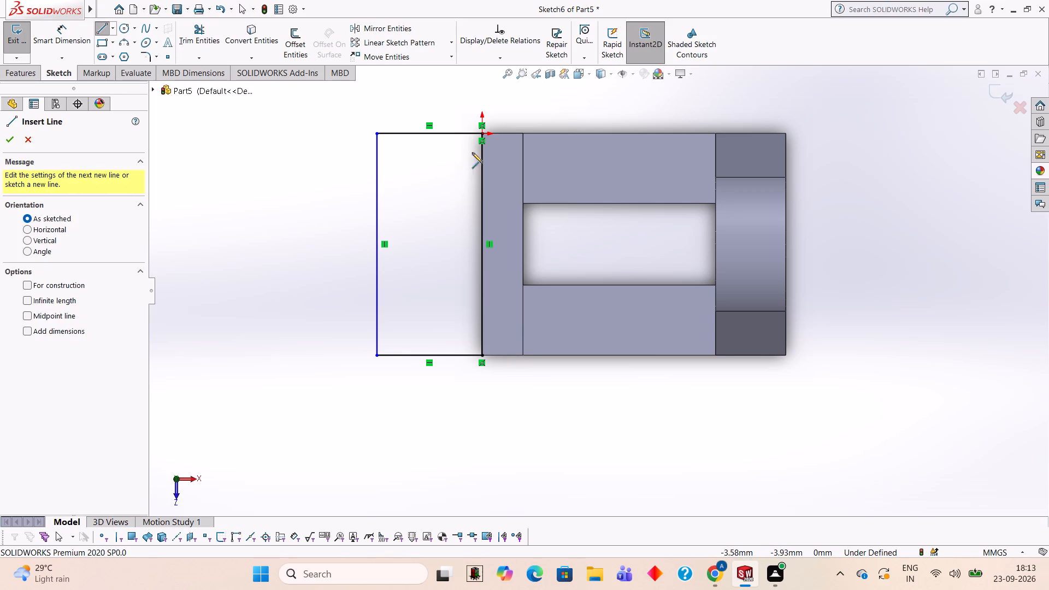
{"action": "left_click", "coordinate": [481, 132]}
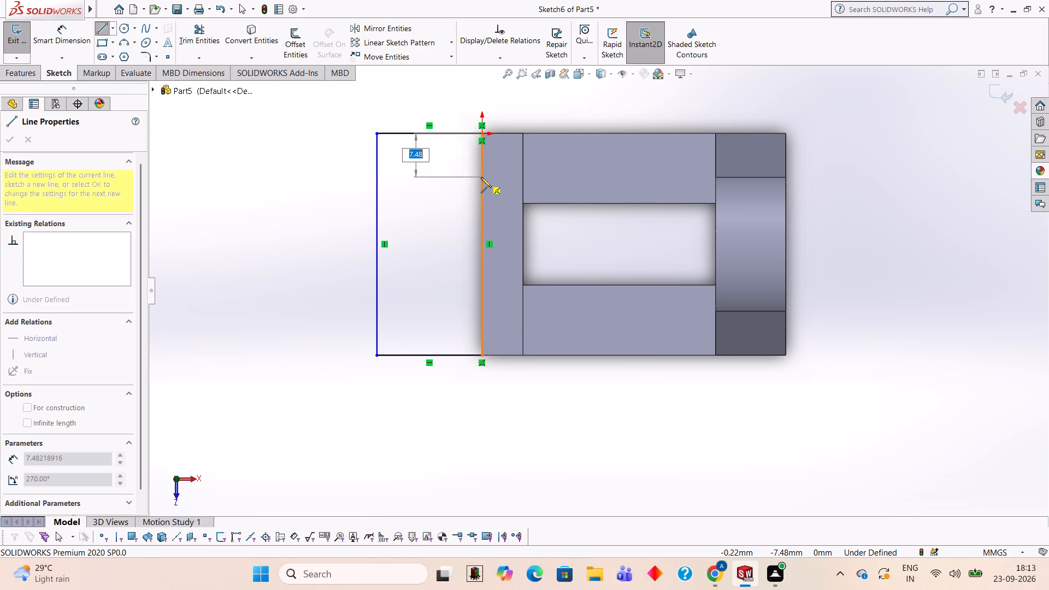
{"action": "key", "text": "4"}
{"action": "key", "text": "Return"}
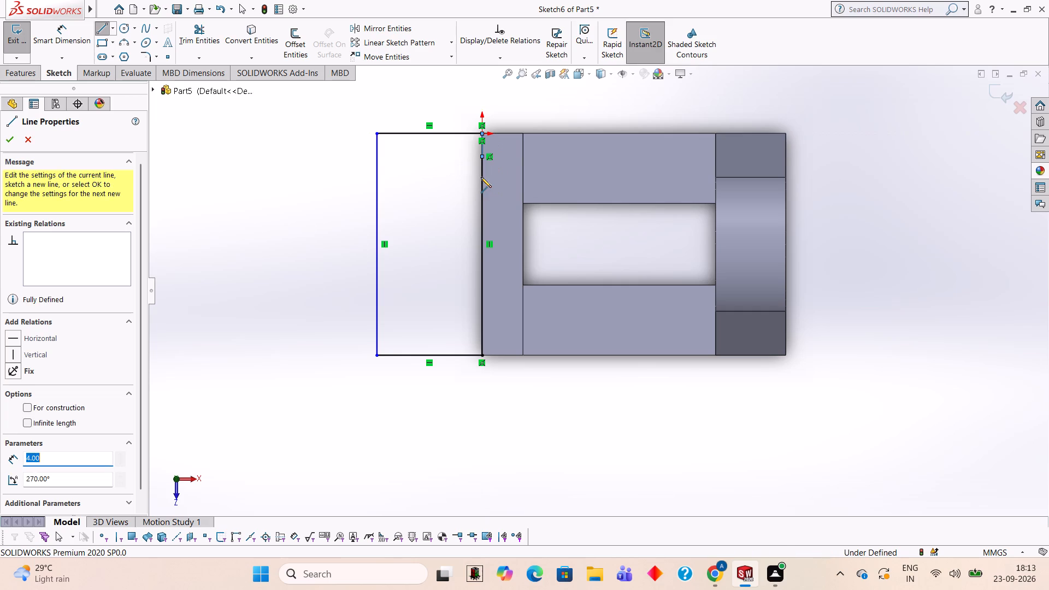
{"action": "left_click", "coordinate": [375, 157]}
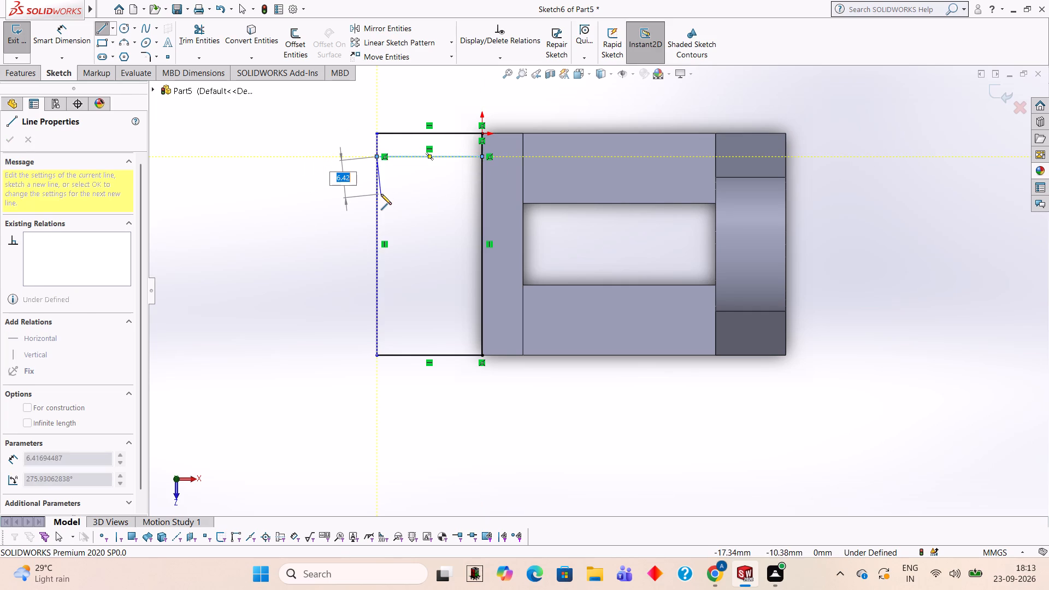
{"action": "key", "text": "Escape"}
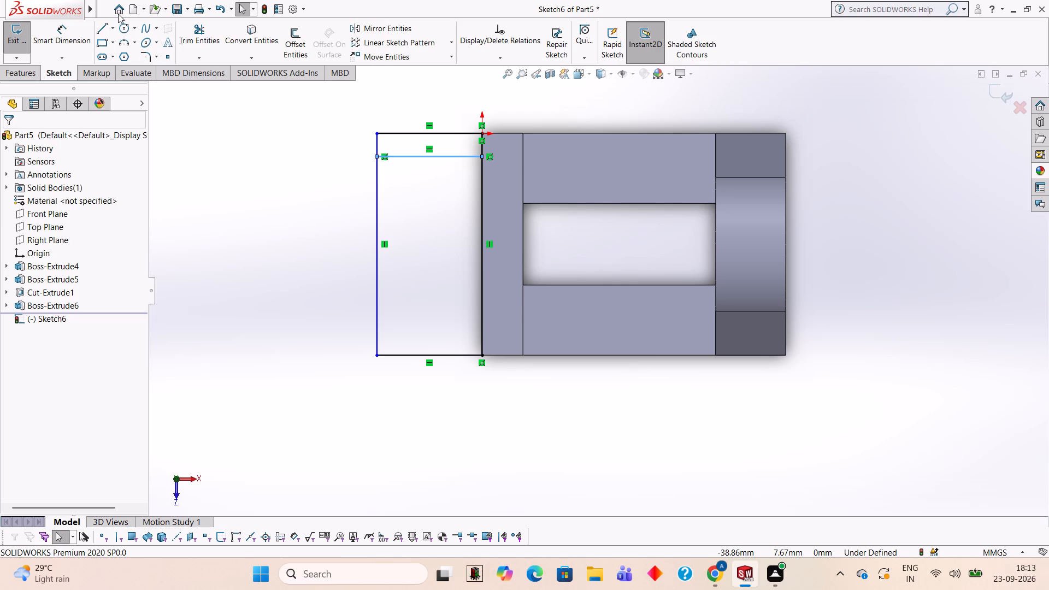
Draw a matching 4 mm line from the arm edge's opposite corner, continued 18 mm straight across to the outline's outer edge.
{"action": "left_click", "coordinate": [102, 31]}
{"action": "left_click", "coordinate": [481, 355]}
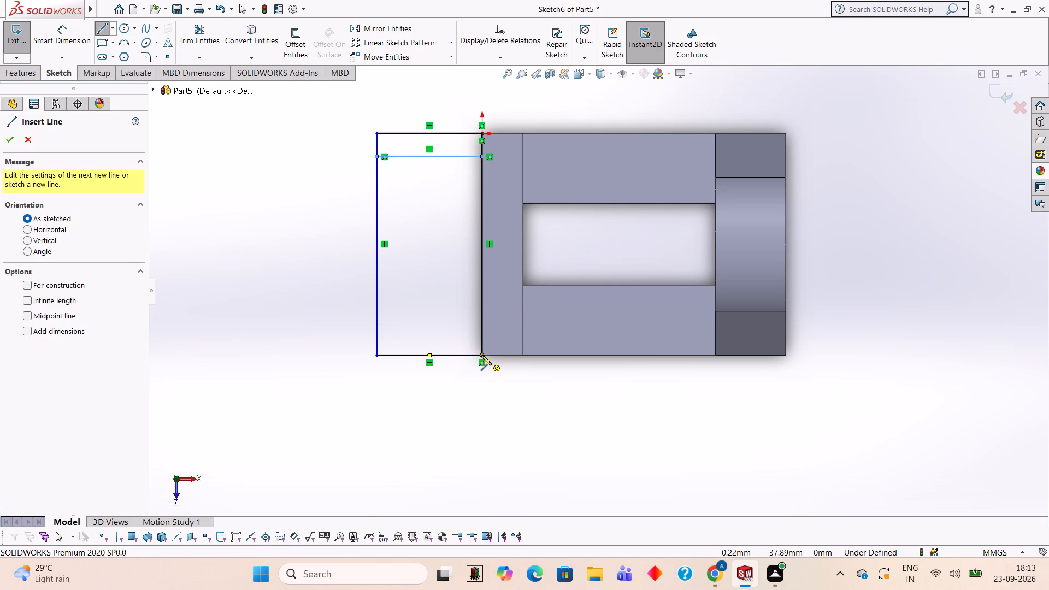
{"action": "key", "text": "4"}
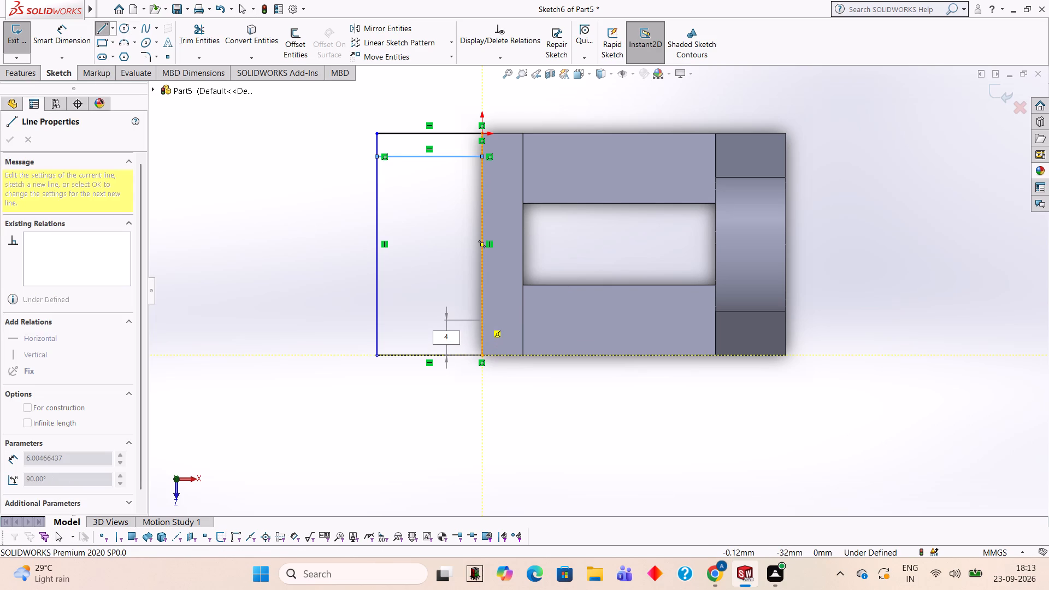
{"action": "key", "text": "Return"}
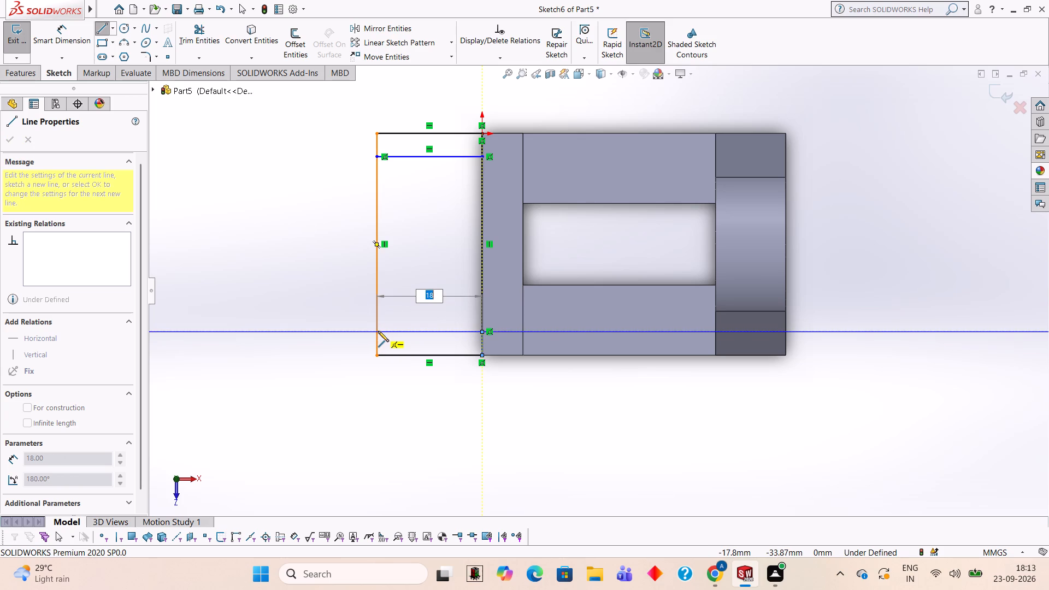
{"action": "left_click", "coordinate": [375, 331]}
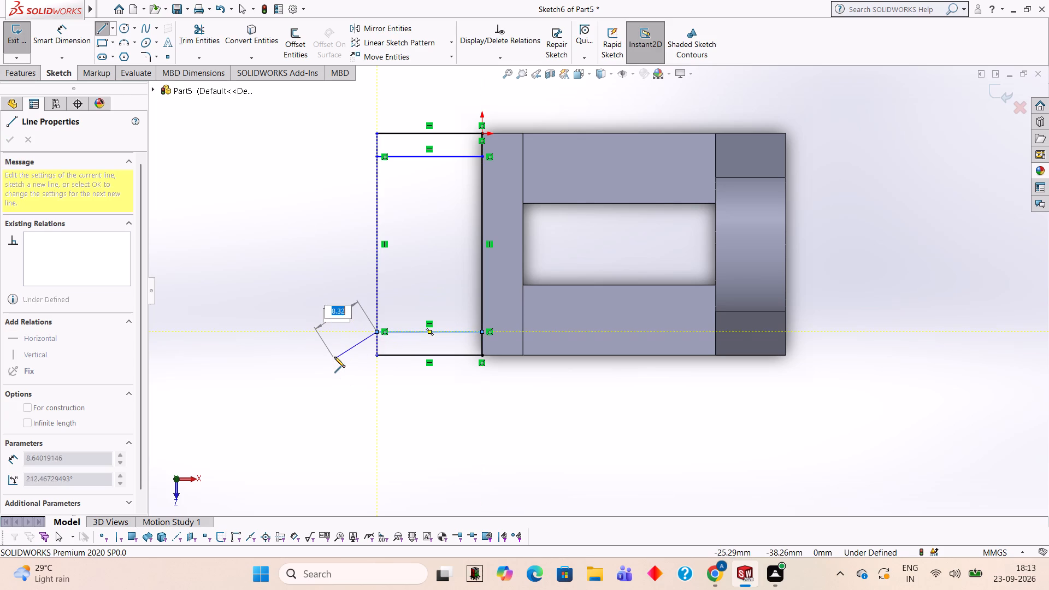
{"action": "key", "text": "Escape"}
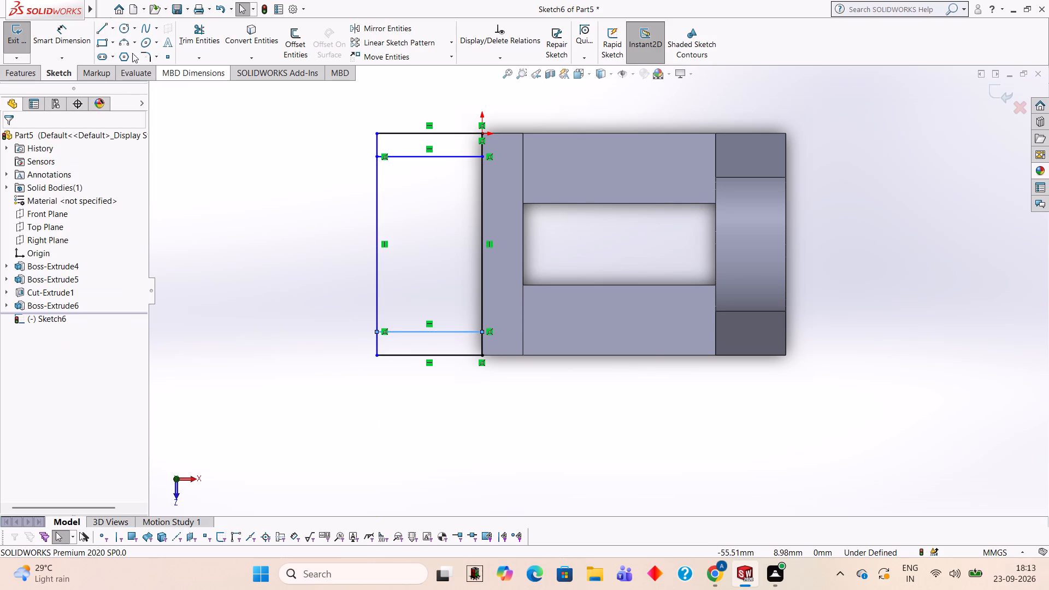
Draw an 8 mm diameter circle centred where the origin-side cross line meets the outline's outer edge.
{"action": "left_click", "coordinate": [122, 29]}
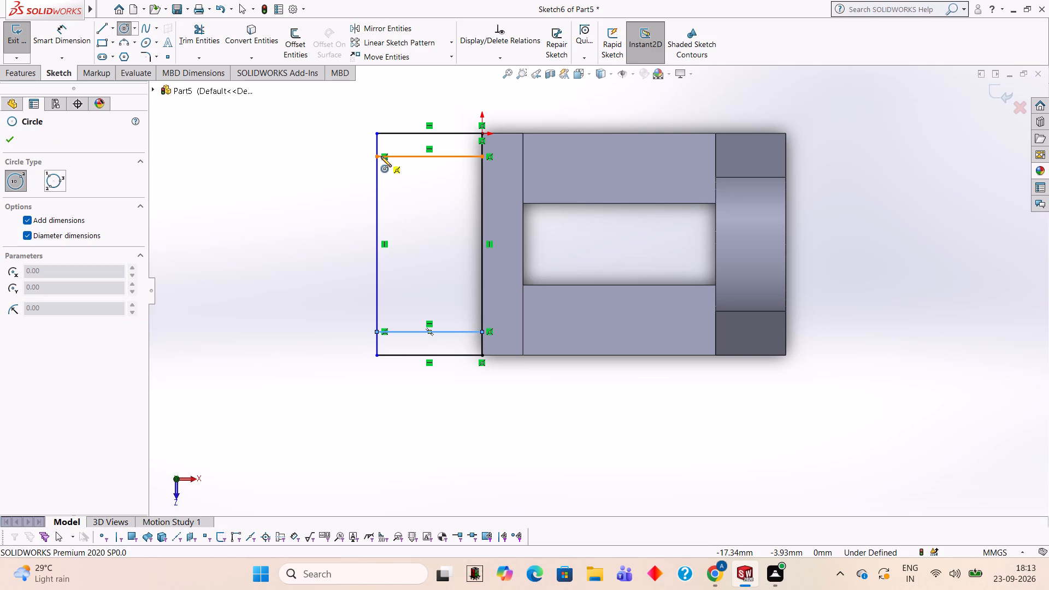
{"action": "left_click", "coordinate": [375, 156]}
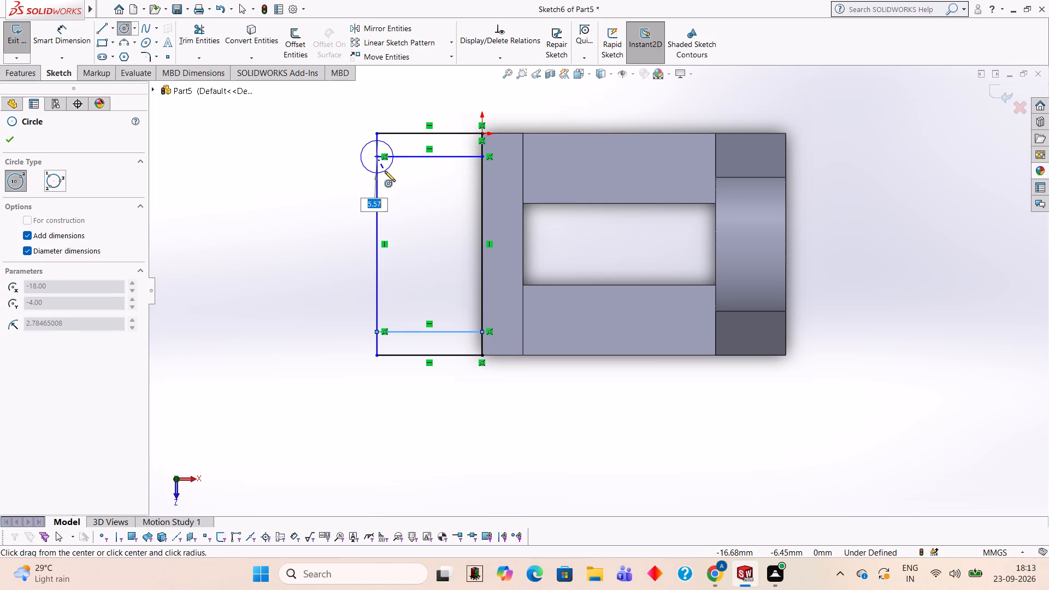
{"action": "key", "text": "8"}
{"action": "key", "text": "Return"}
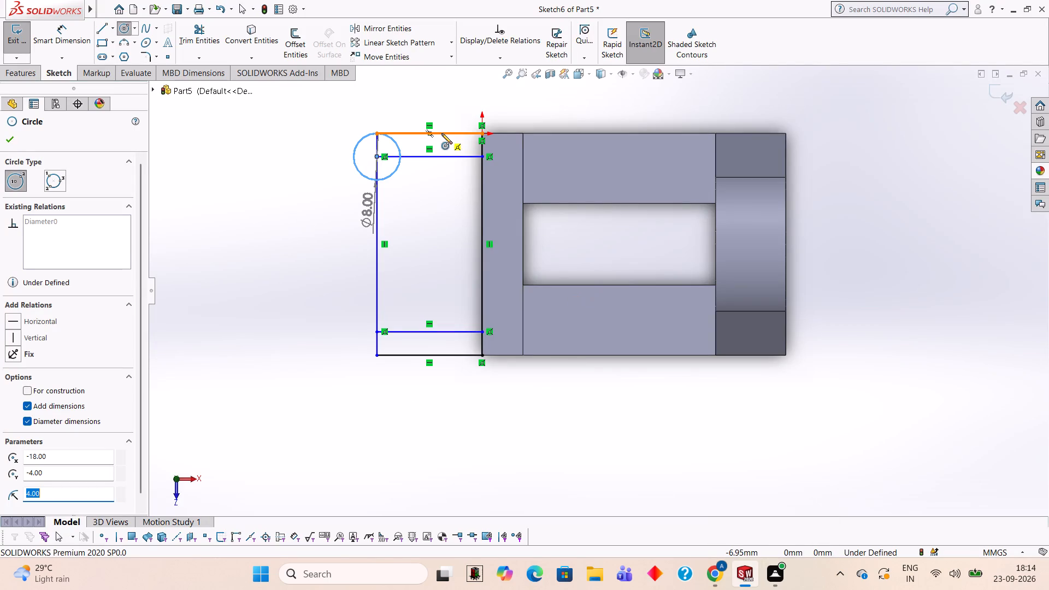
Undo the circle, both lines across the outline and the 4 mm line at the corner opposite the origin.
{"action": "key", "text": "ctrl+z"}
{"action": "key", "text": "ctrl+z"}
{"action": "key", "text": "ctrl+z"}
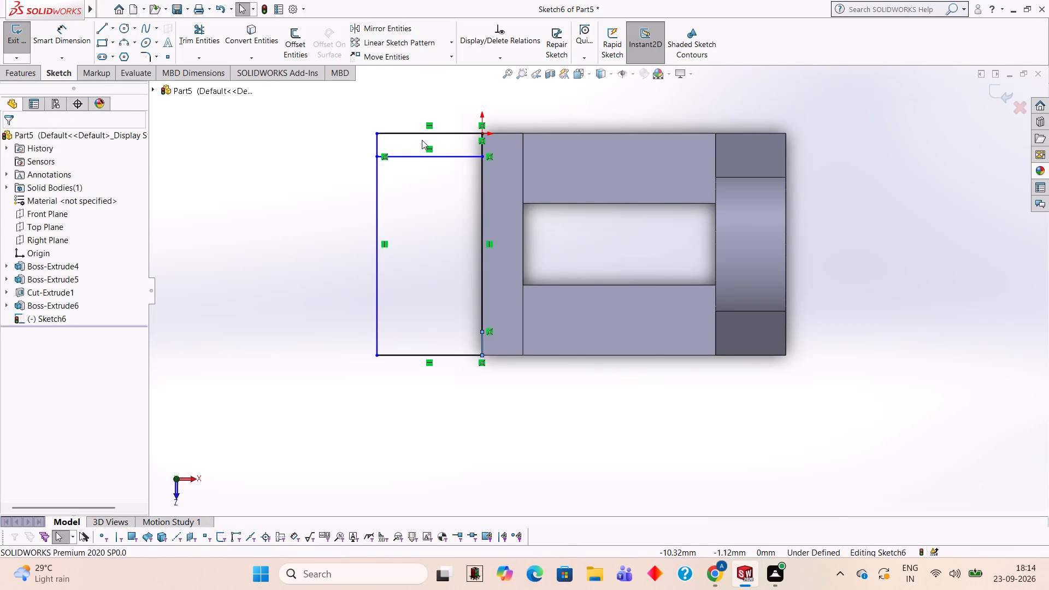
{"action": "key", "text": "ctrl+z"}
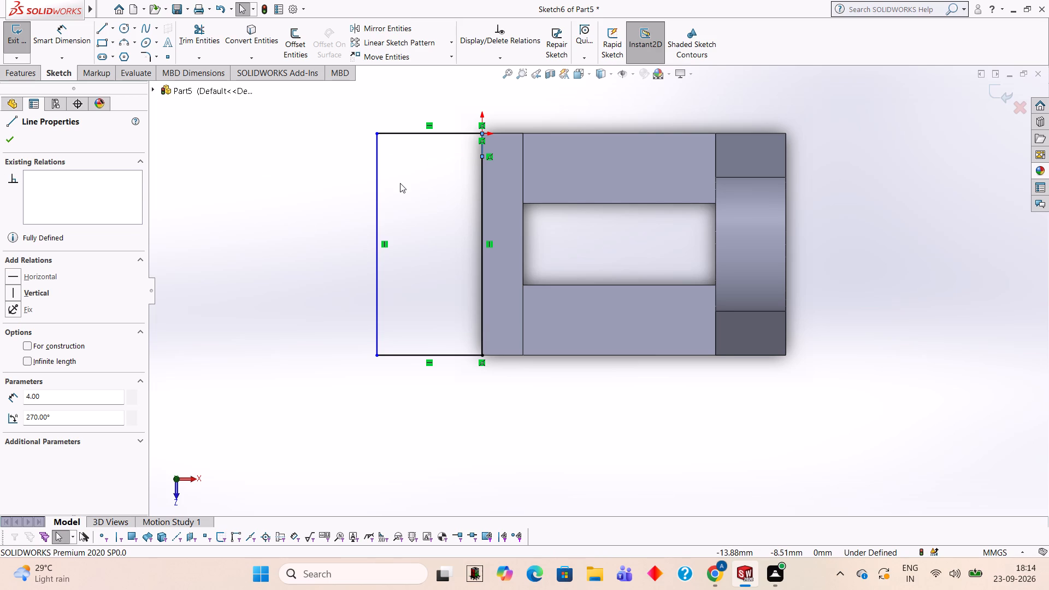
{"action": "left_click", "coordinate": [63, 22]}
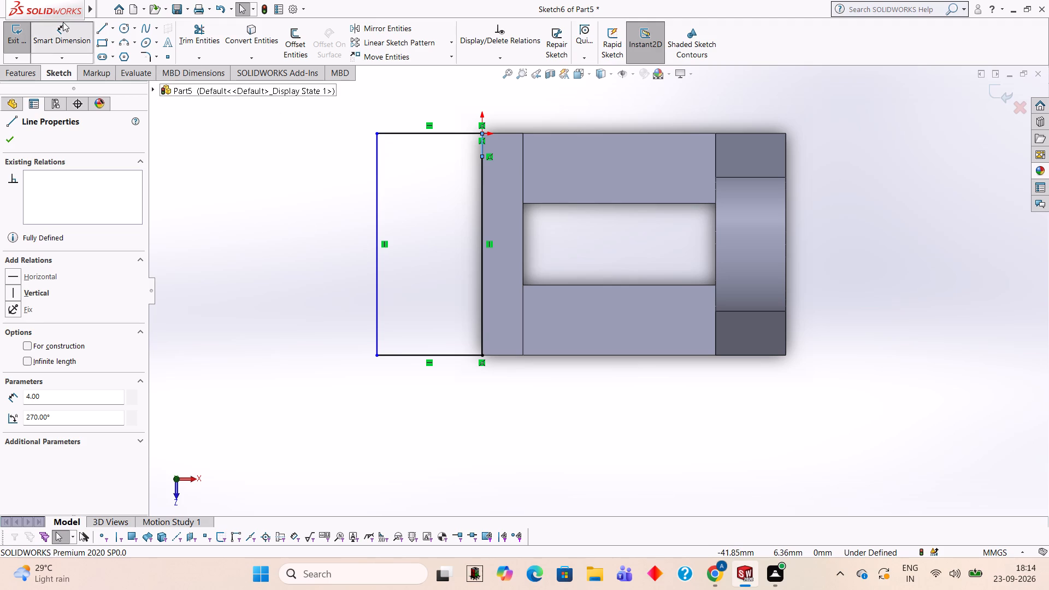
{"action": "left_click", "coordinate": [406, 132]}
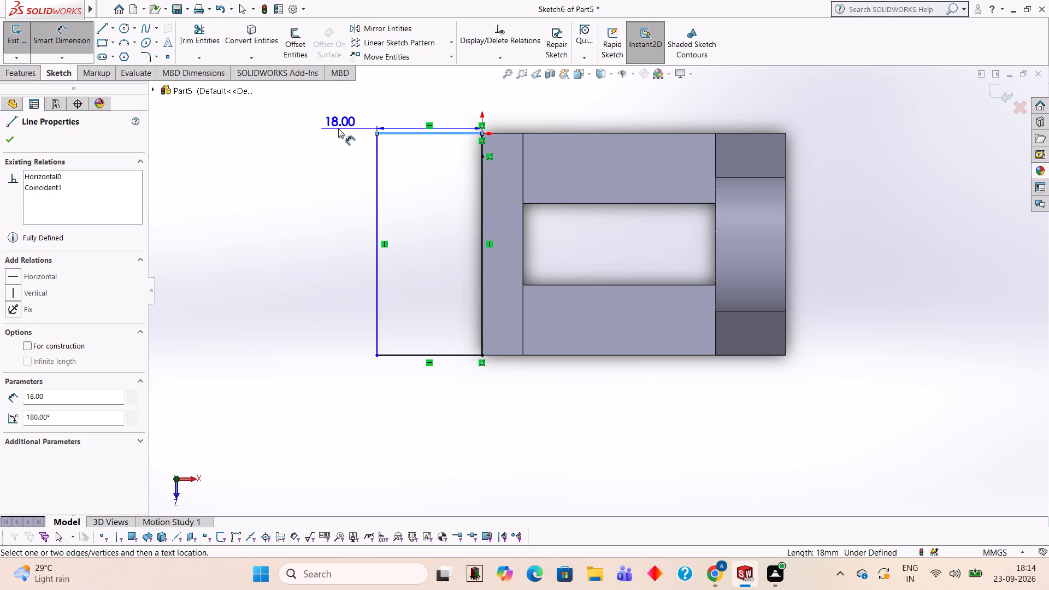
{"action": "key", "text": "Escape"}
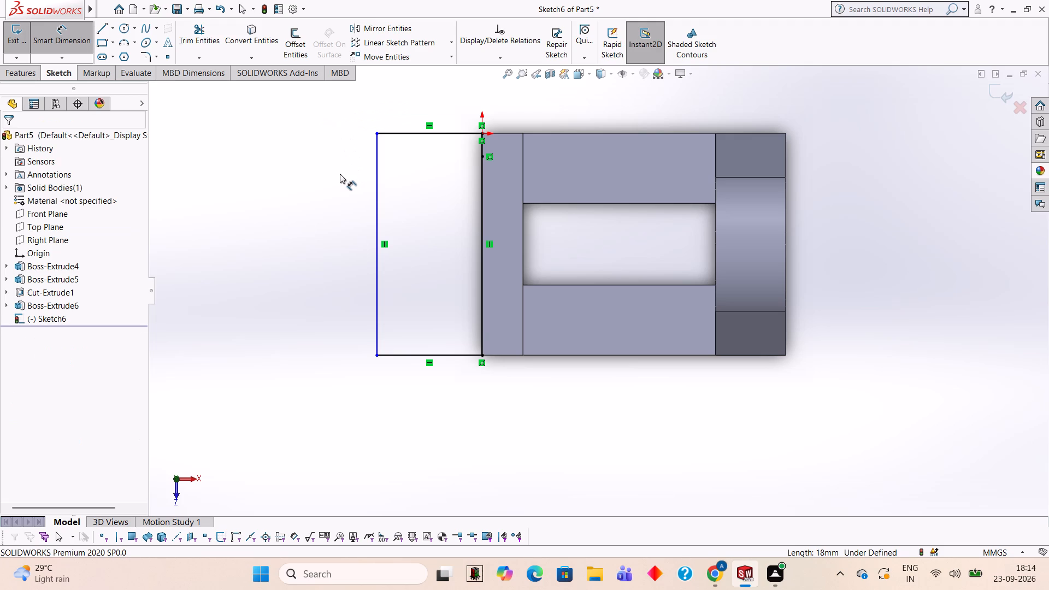
Trim away the rectangular outline's outer edge, parallel to the arm.
{"action": "left_click", "coordinate": [195, 33]}
{"action": "left_click", "coordinate": [374, 238]}
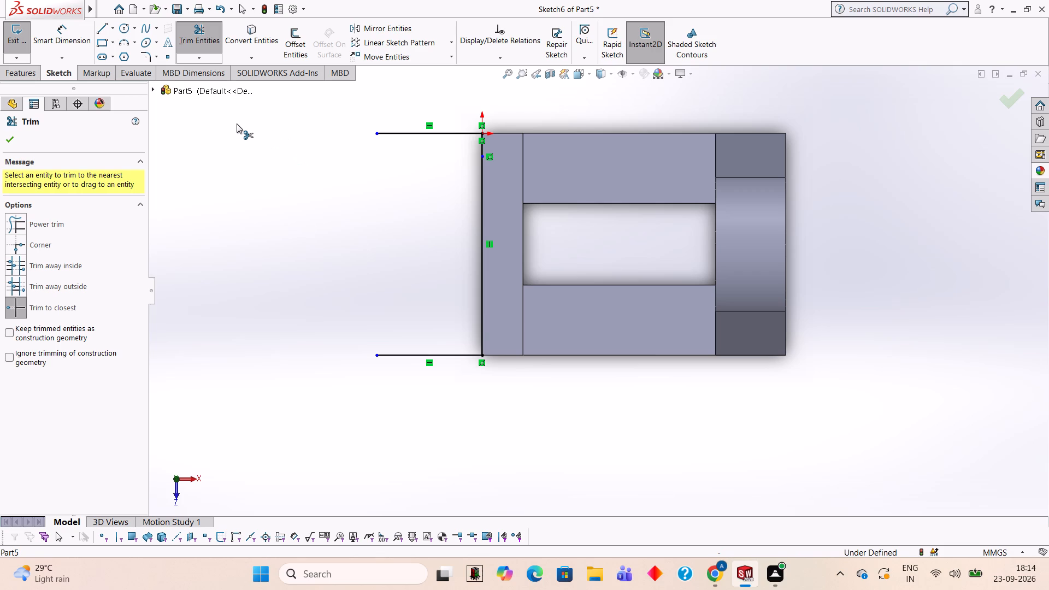
Extend the origin-side 18 mm line outward by a 3 mm line, followed by a 4 mm perpendicular line toward the opposite side.
{"action": "left_click", "coordinate": [102, 31]}
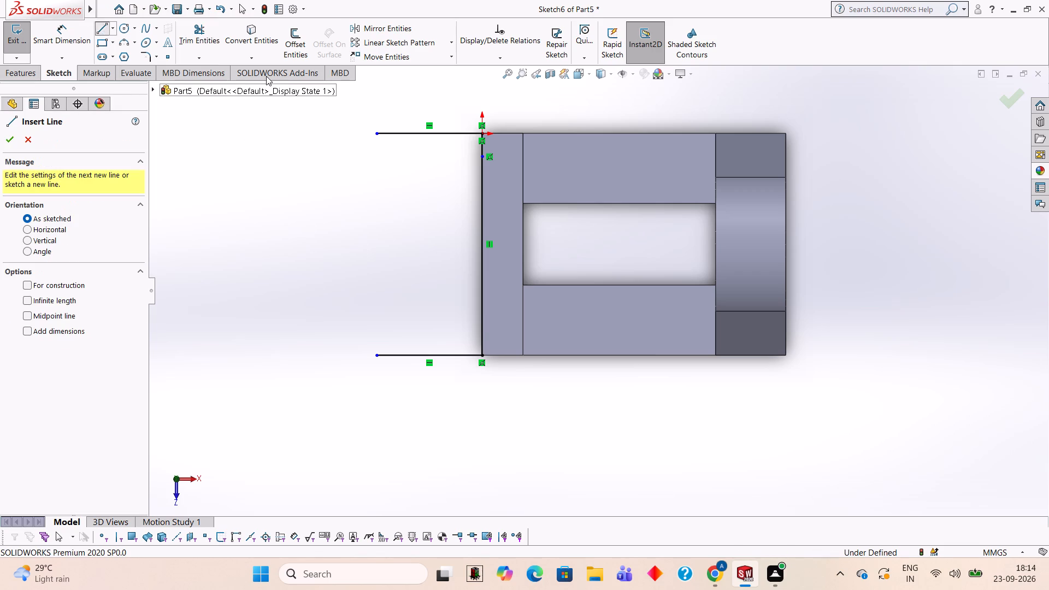
{"action": "left_click", "coordinate": [375, 132]}
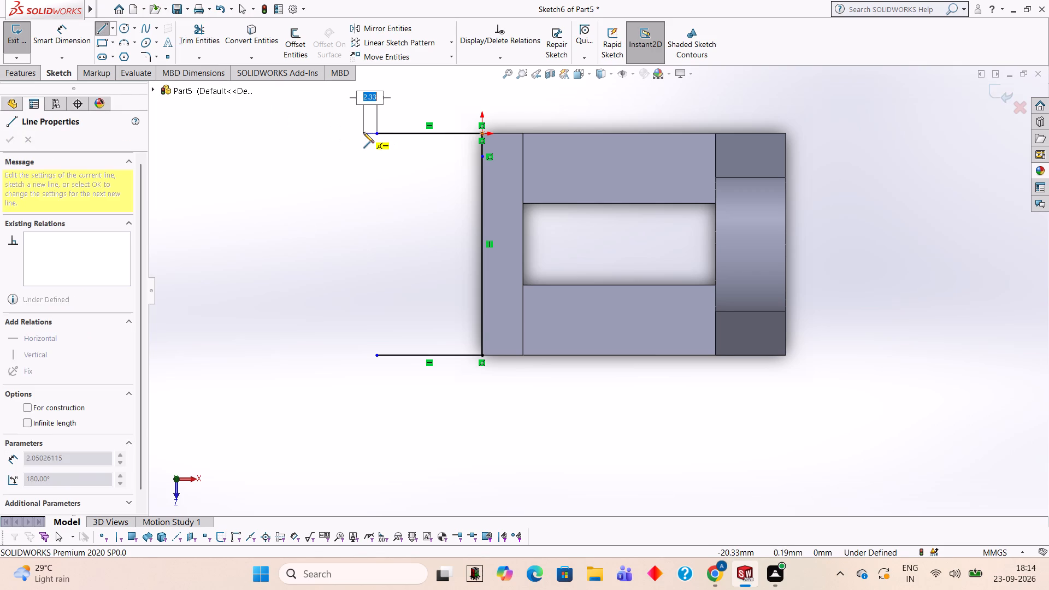
{"action": "key", "text": "3"}
{"action": "key", "text": "Return"}
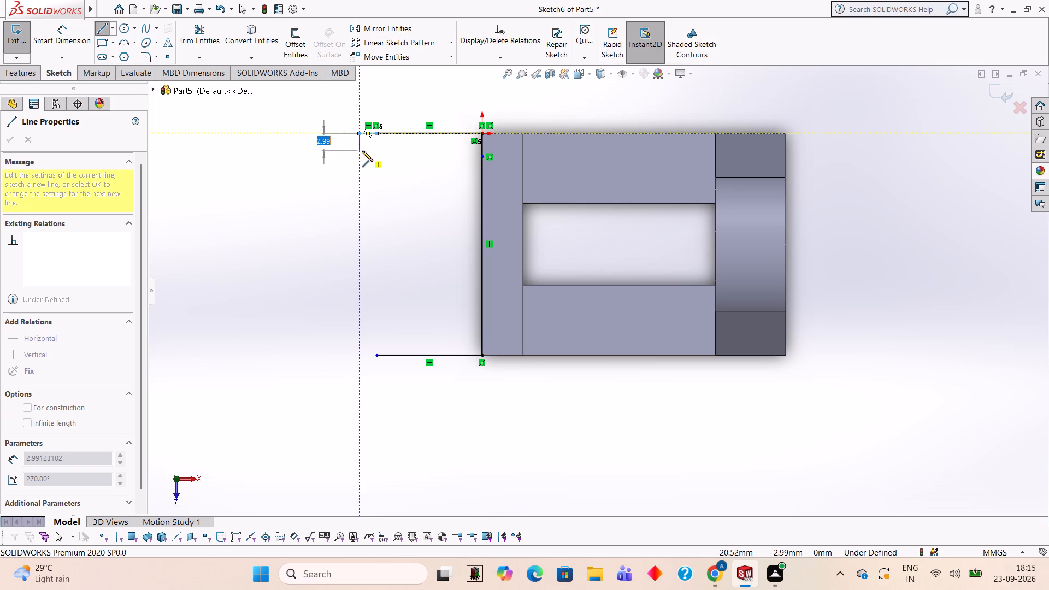
{"action": "key", "text": "4"}
{"action": "key", "text": "Return"}
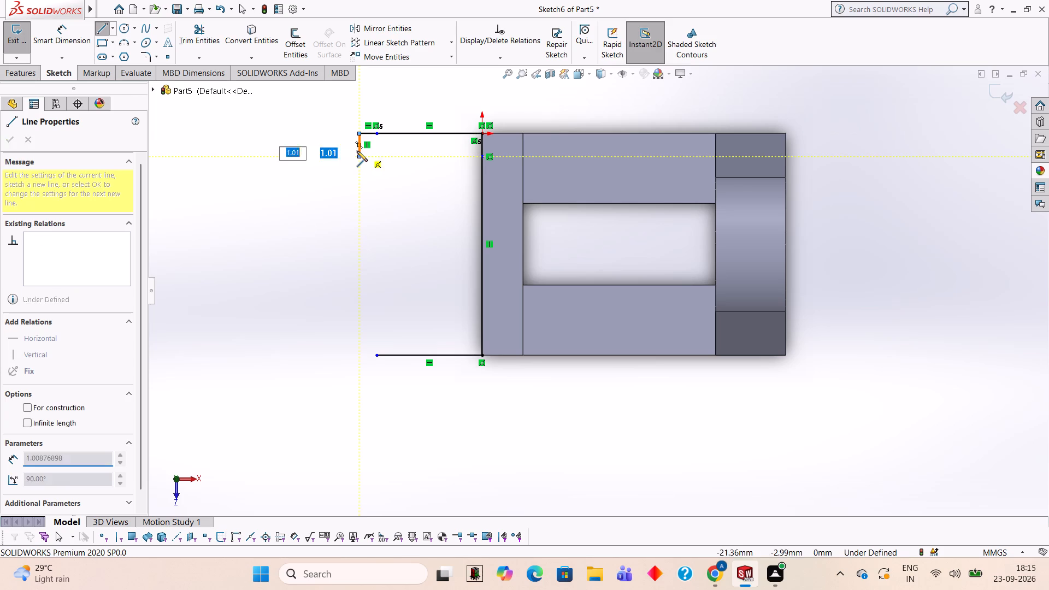
{"action": "key", "text": "Escape"}
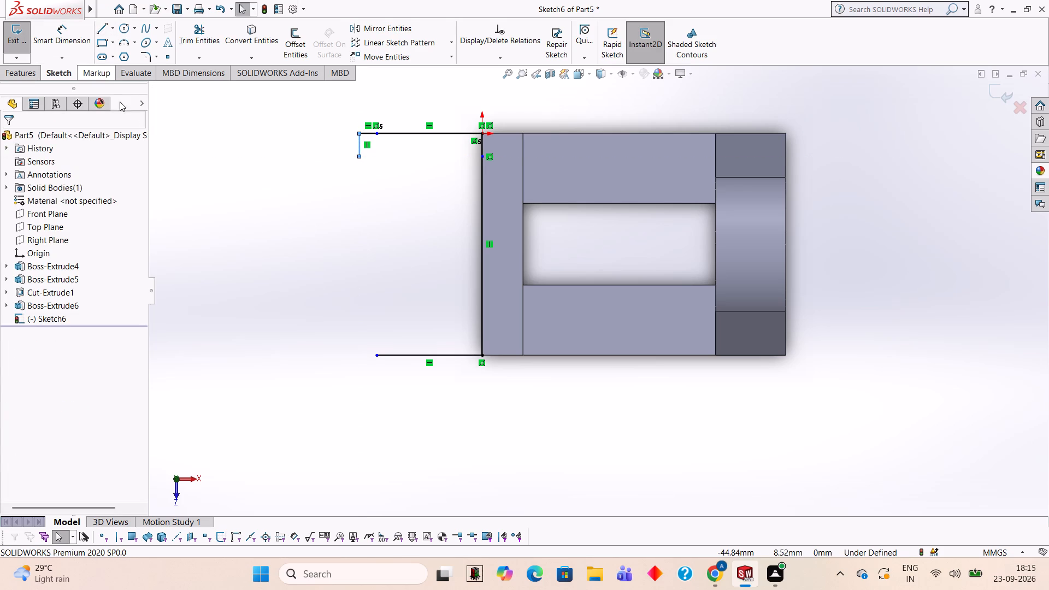
Extend the opposite 18 mm line outward by a 3 mm line, followed by a 4 mm perpendicular line toward the origin side.
{"action": "left_click", "coordinate": [97, 32]}
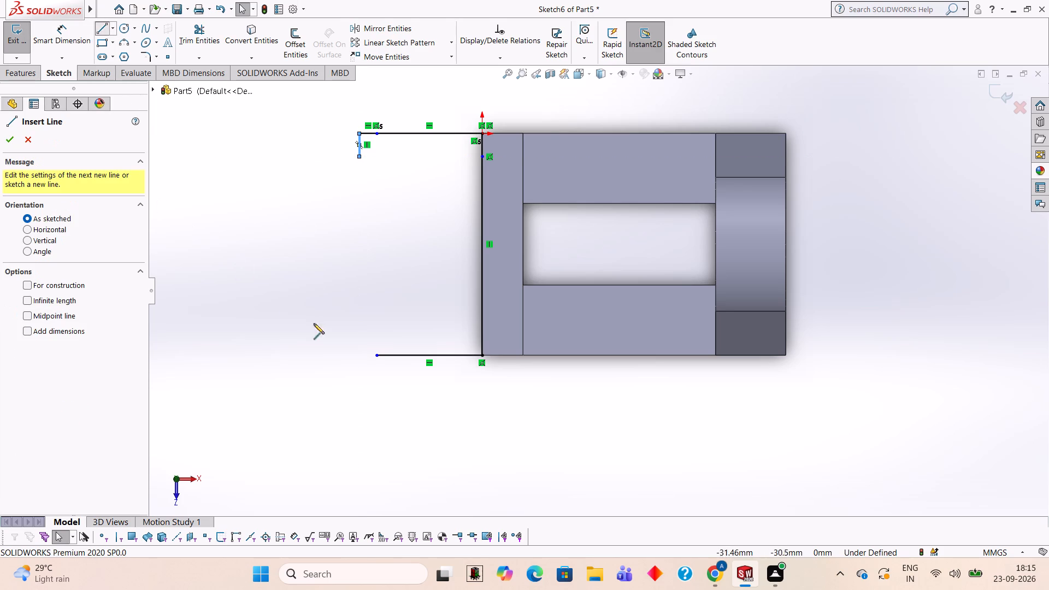
{"action": "left_click", "coordinate": [375, 356]}
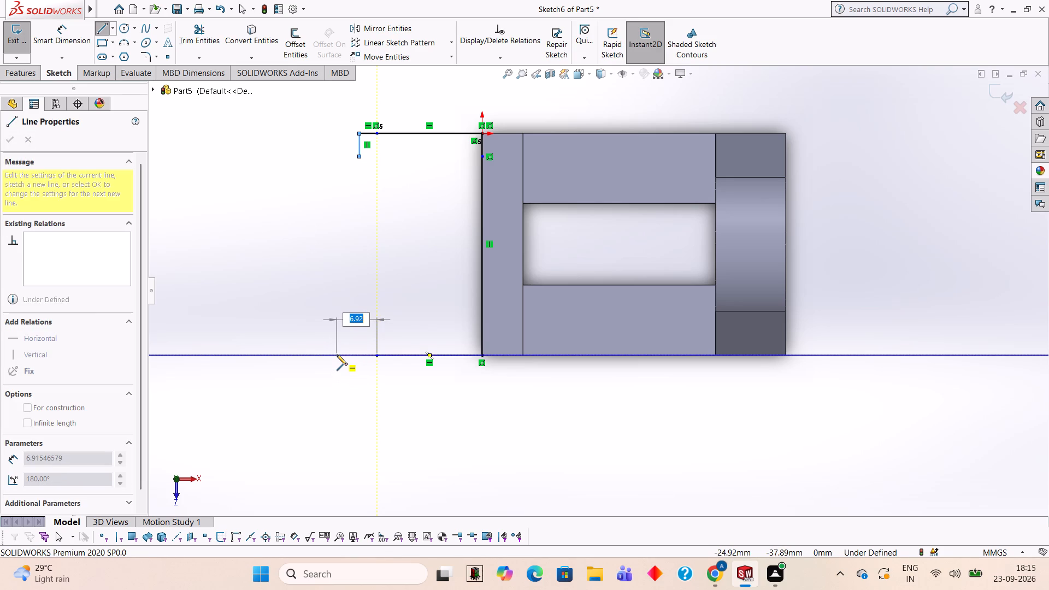
{"action": "key", "text": "3"}
{"action": "key", "text": "Return"}
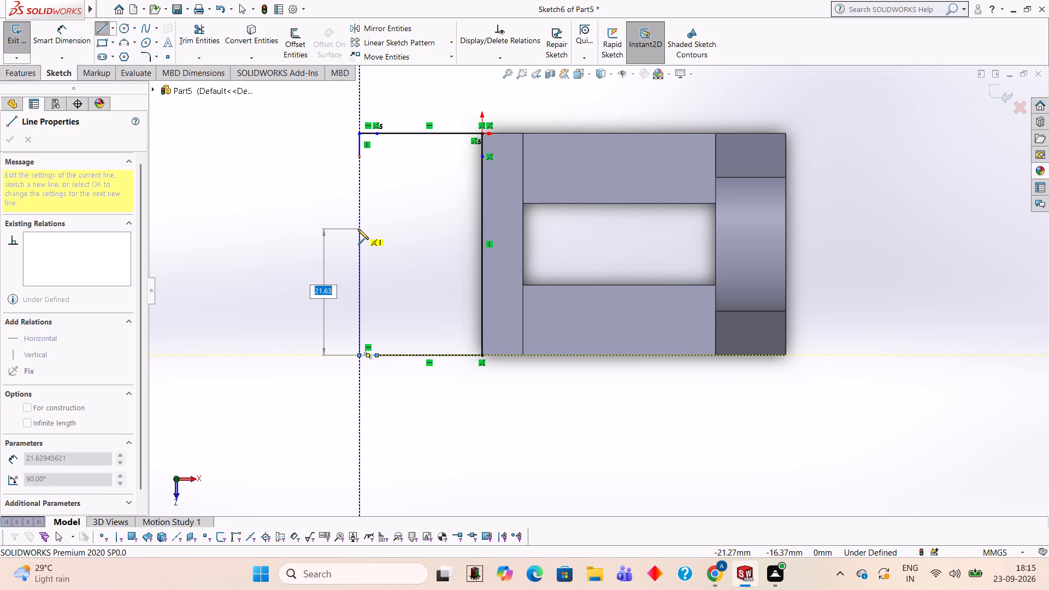
{"action": "key", "text": "4"}
{"action": "key", "text": "Return"}
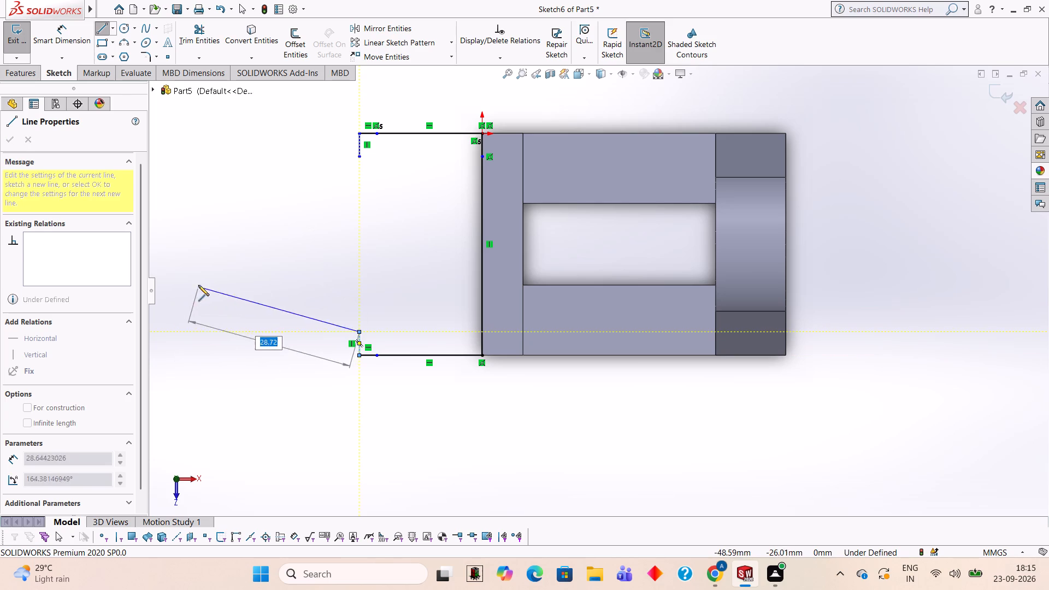
{"action": "key", "text": "Escape"}
Draw two 8 mm diameter circles centred on the free ends of the two 4 mm perpendicular lines.
{"action": "left_click", "coordinate": [128, 26]}
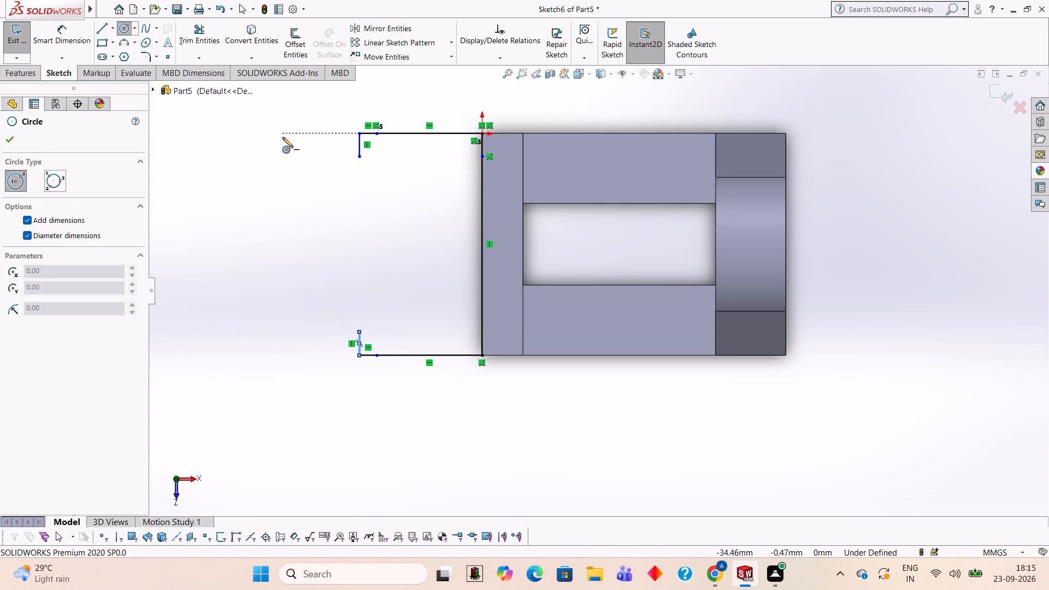
{"action": "left_click", "coordinate": [358, 157]}
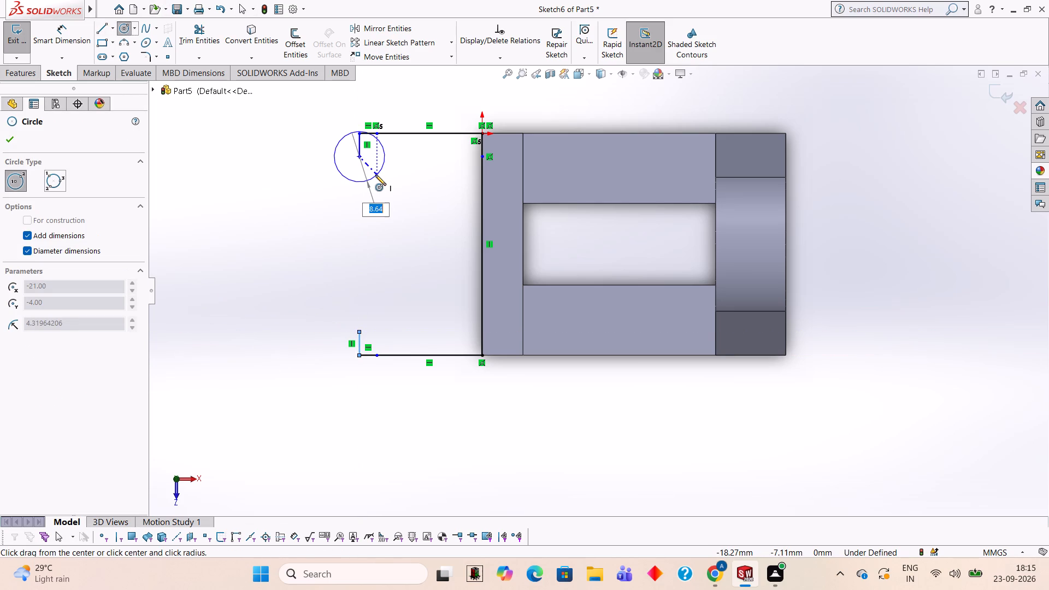
{"action": "key", "text": "8"}
{"action": "key", "text": "Return"}
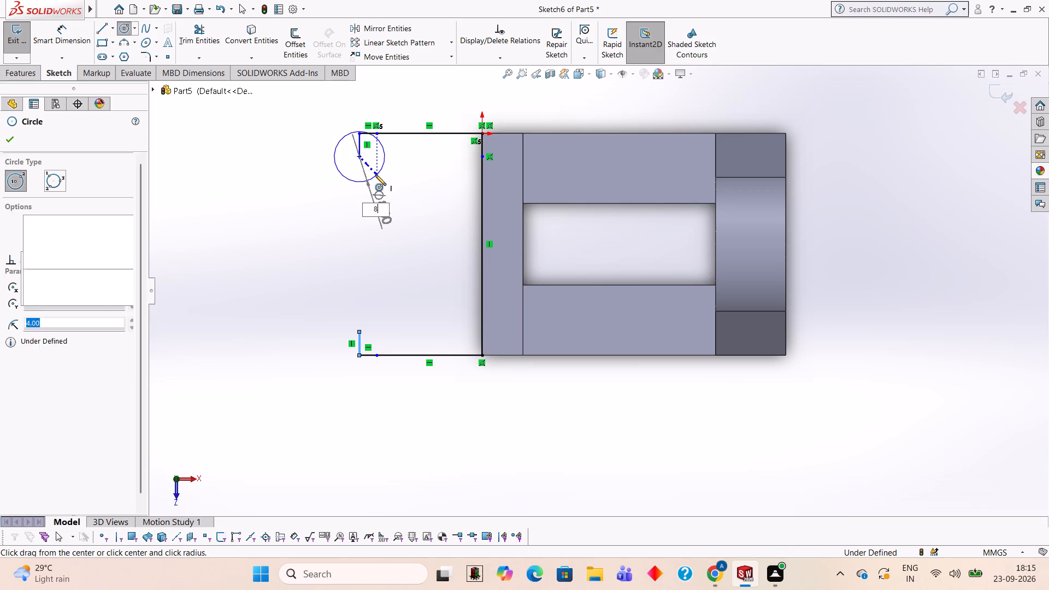
{"action": "left_click", "coordinate": [358, 331]}
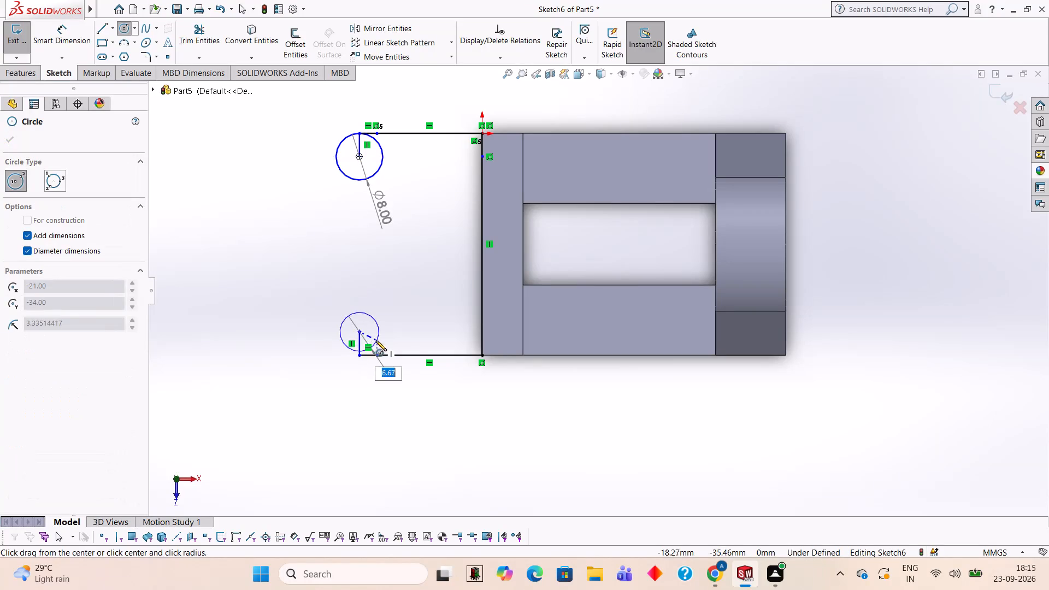
{"action": "key", "text": "8"}
{"action": "key", "text": "Return"}
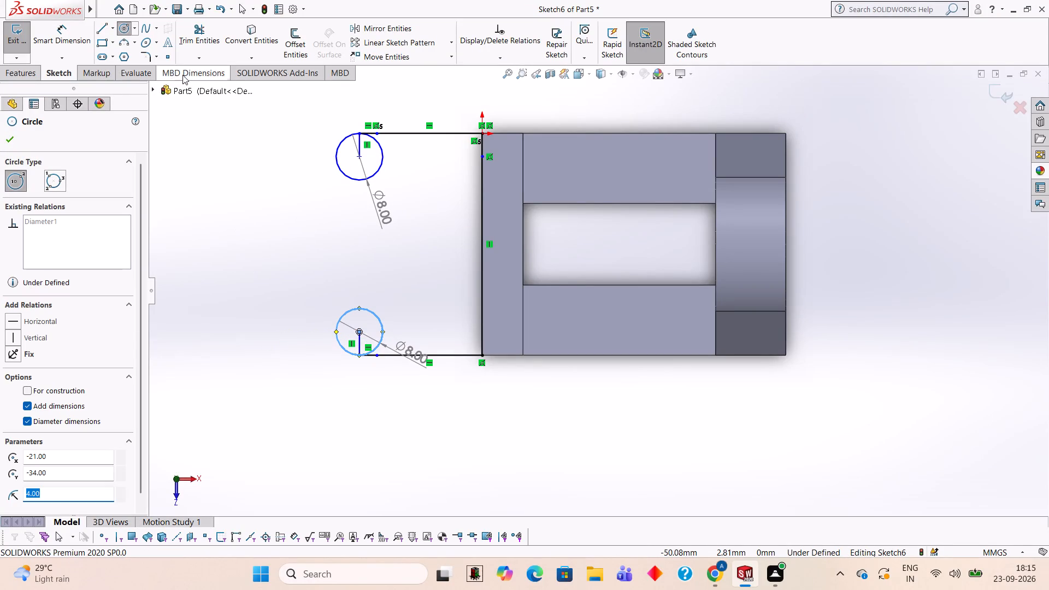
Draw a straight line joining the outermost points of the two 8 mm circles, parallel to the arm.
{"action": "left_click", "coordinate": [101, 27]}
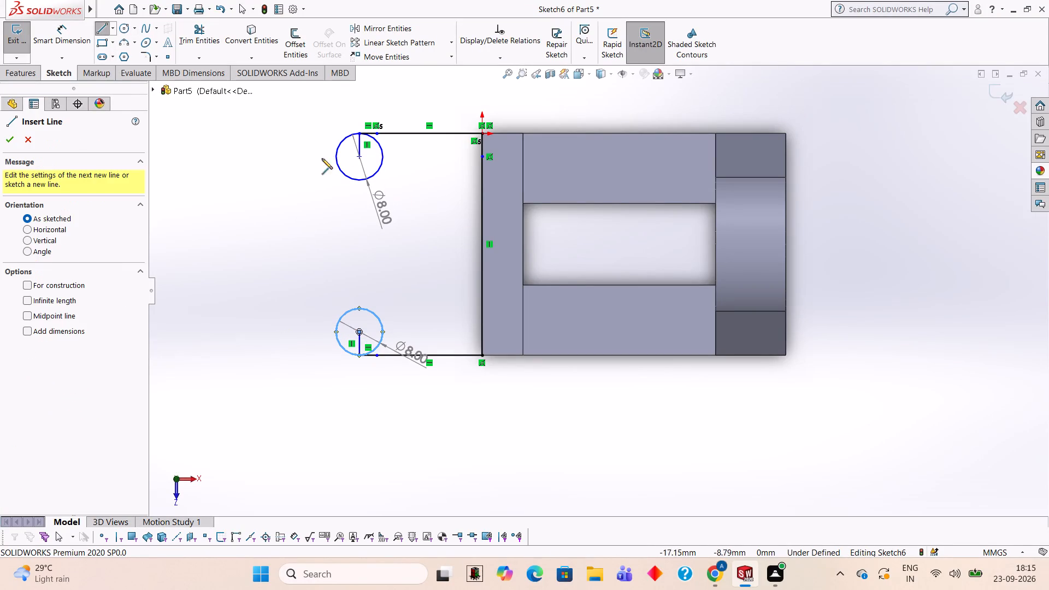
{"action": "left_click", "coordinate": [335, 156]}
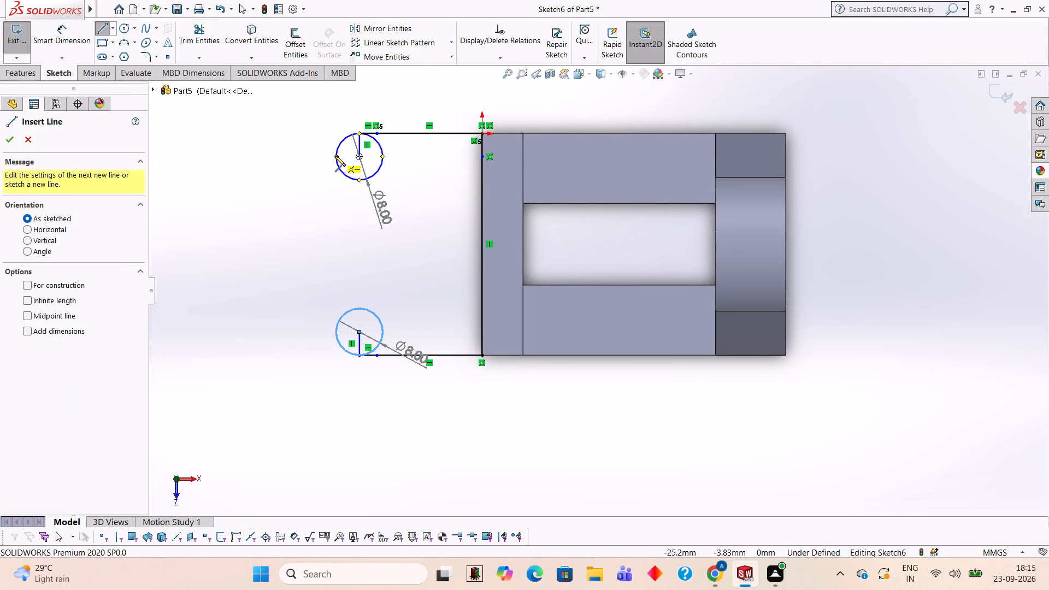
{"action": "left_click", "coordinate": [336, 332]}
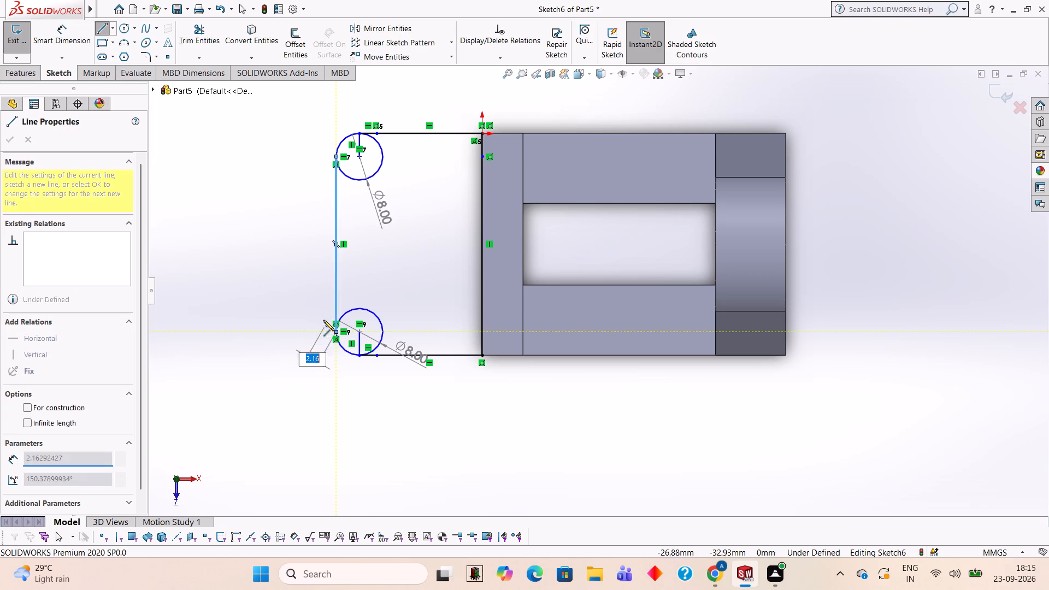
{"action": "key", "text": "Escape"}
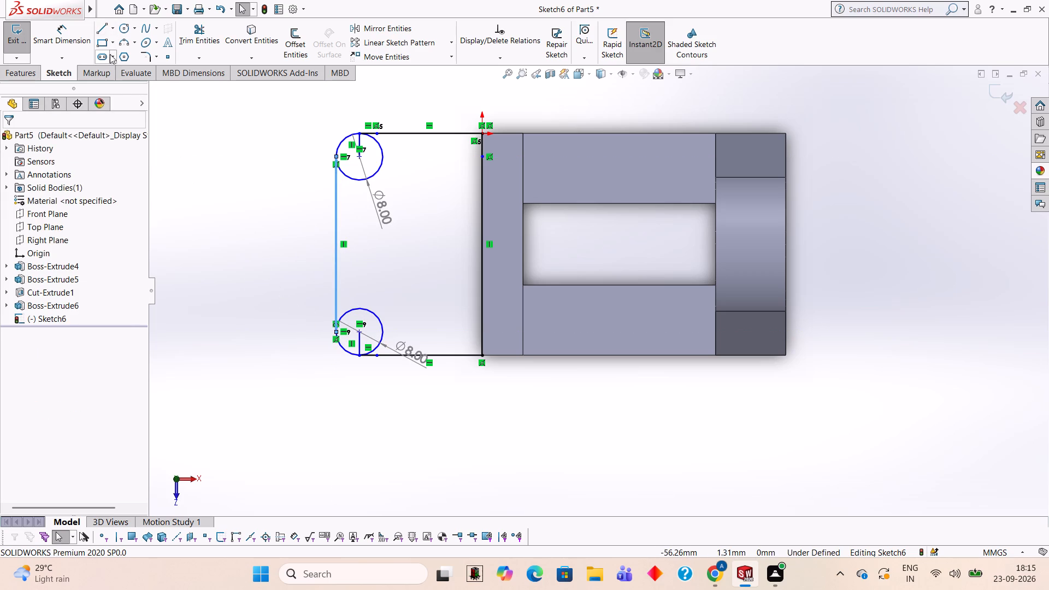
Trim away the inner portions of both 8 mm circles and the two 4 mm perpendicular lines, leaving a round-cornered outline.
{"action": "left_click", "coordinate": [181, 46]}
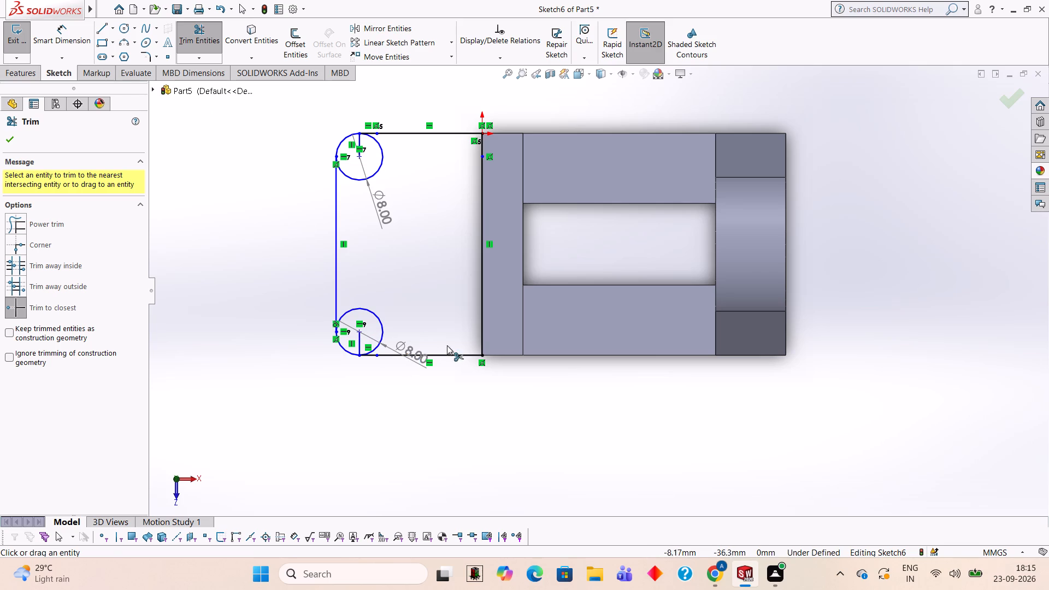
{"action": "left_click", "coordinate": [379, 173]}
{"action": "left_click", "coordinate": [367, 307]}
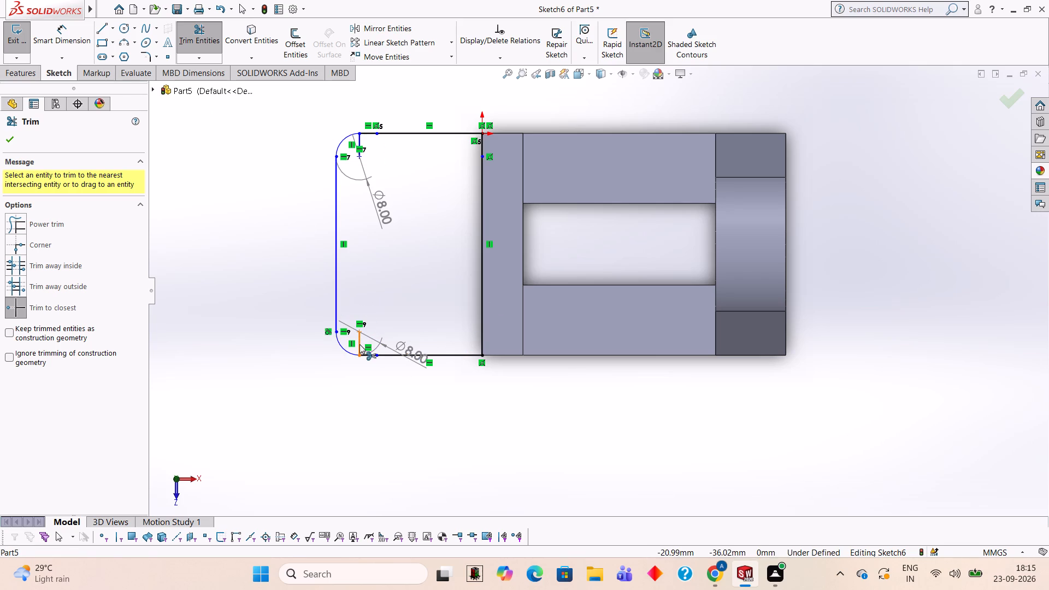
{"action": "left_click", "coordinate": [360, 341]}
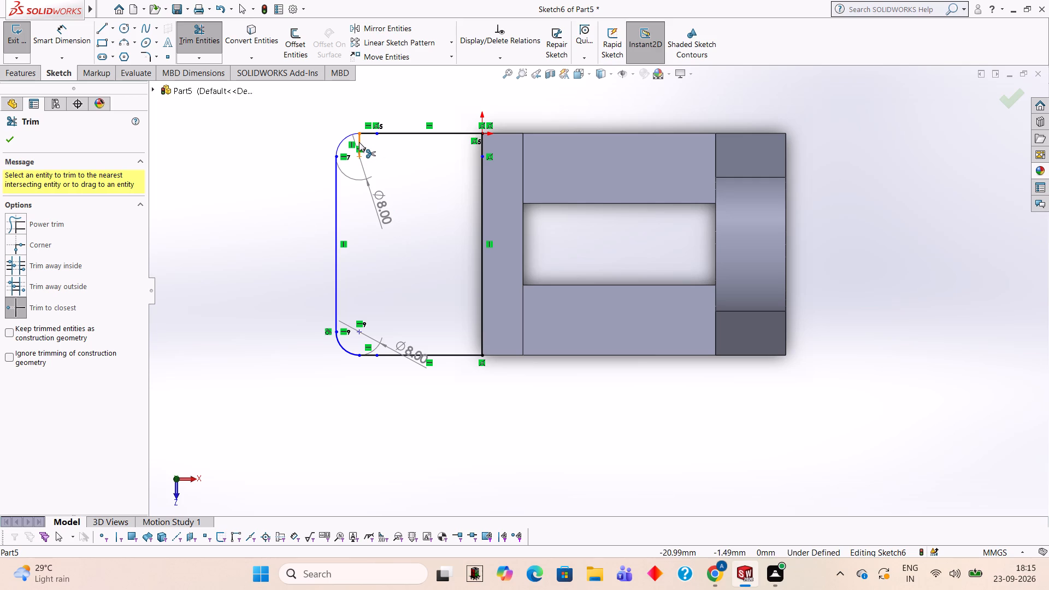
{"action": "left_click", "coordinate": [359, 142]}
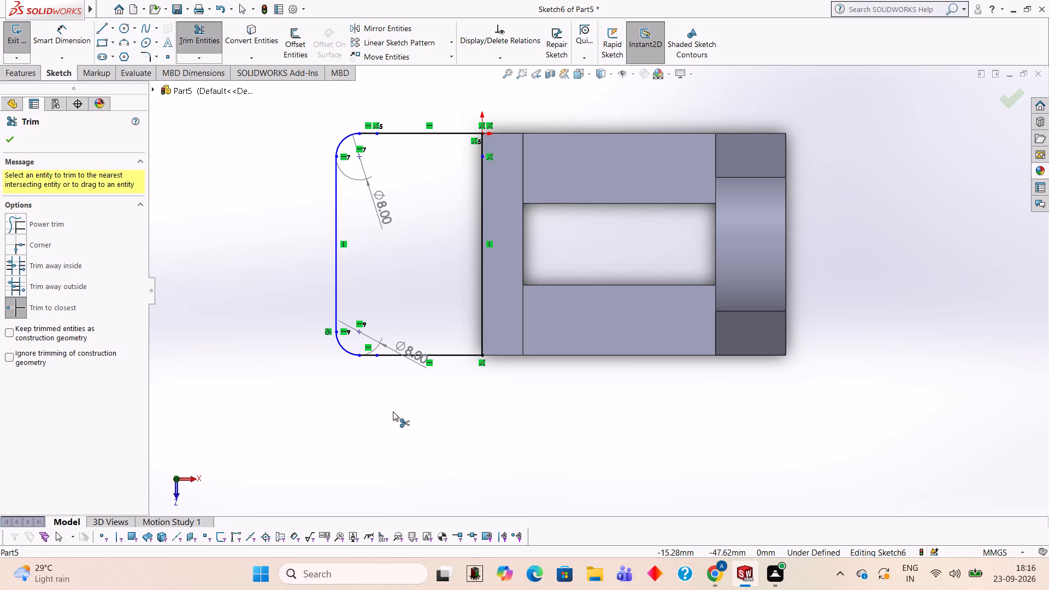
Undo the flange sketch edits back to the open three-sided outline with its 38 mm outer edge and both side lines.
{"action": "key", "text": "ctrl+z"}
{"action": "key", "text": "ctrl+z"}
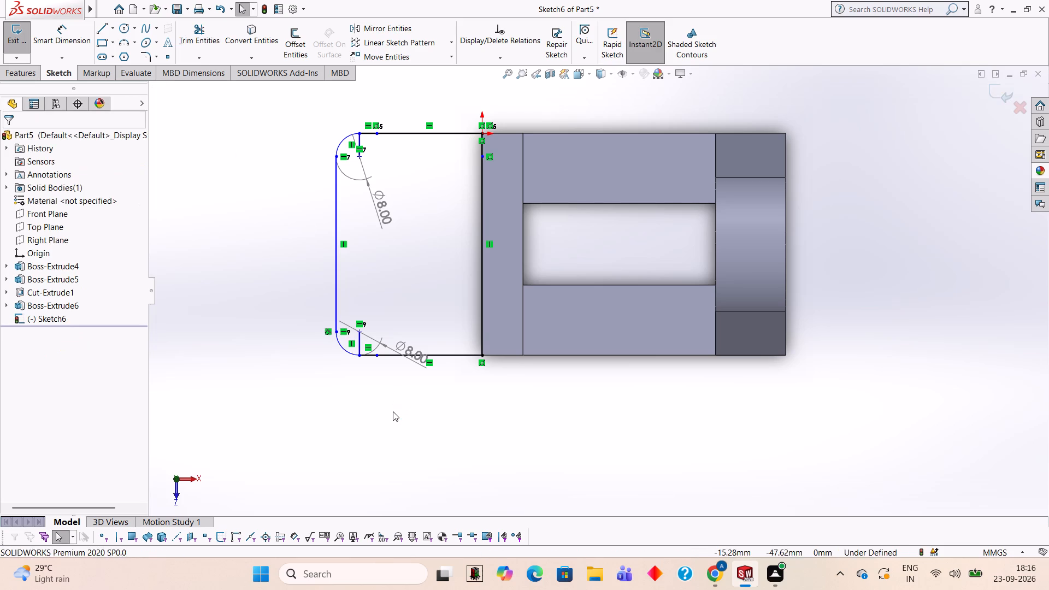
{"action": "key", "text": "ctrl+z"}
{"action": "key", "text": "ctrl+z"}
{"action": "key", "text": "ctrl+z"}
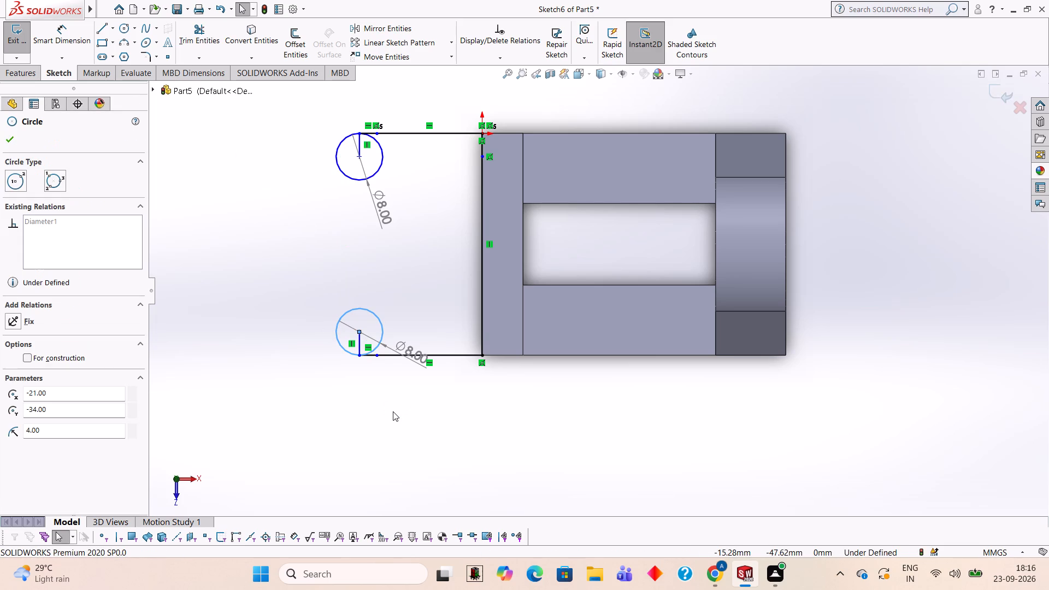
{"action": "key", "text": "ctrl+z"}
{"action": "key", "text": "ctrl+z"}
{"action": "key", "text": "ctrl+z"}
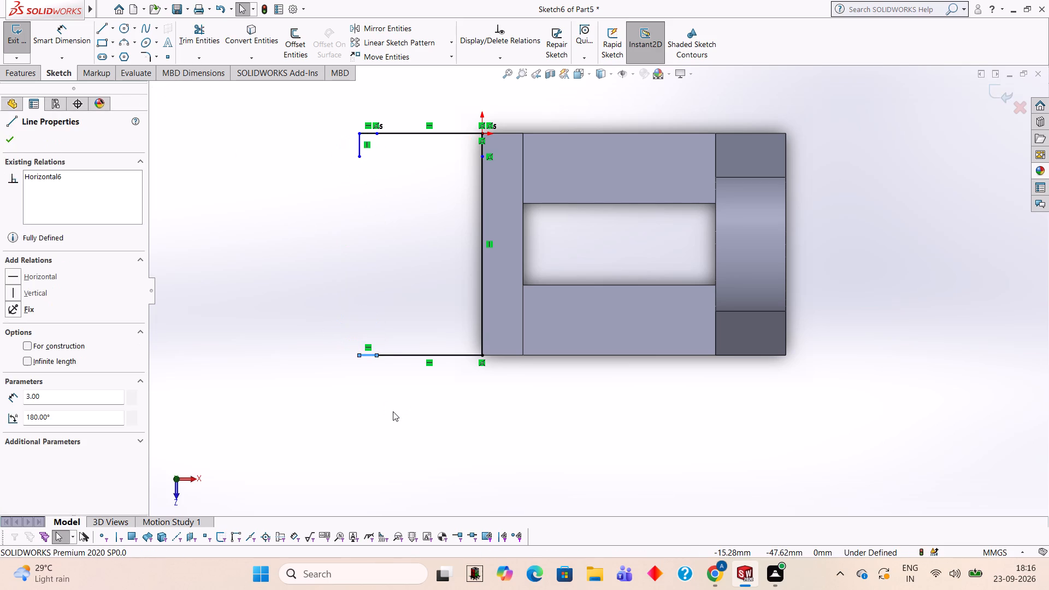
{"action": "key", "text": "ctrl+z"}
{"action": "key", "text": "ctrl+z"}
{"action": "key", "text": "ctrl+z"}
{"action": "key", "text": "ctrl+z"}
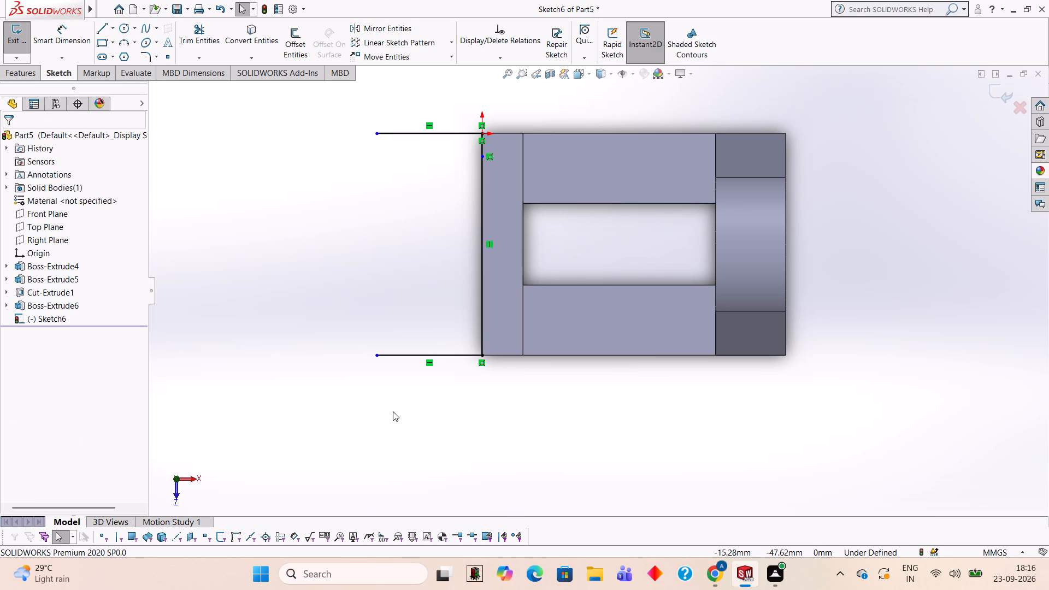
{"action": "key", "text": "ctrl+z"}
{"action": "key", "text": "ctrl+z"}
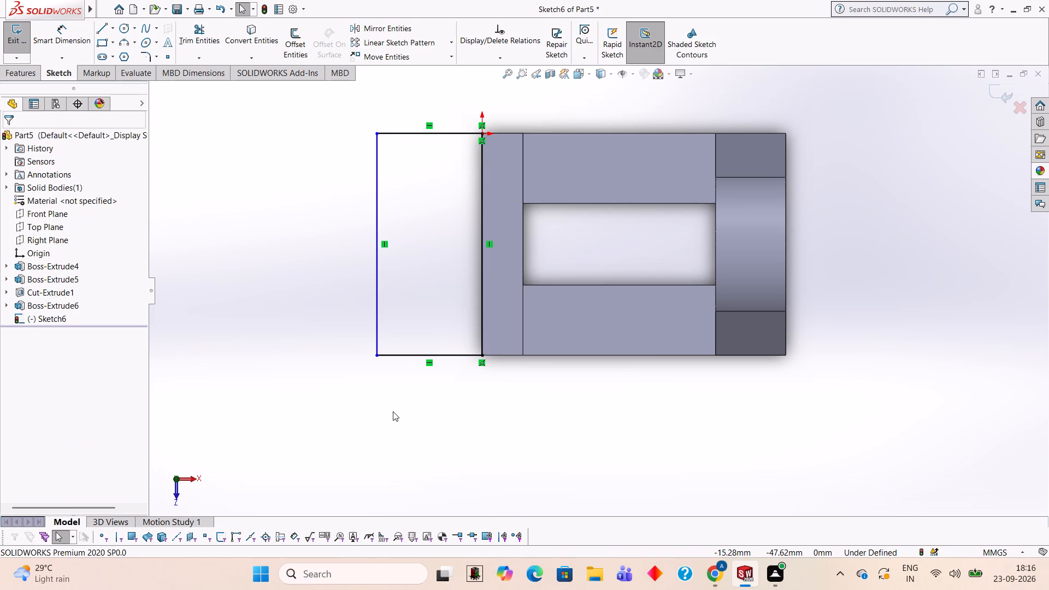
{"action": "key", "text": "ctrl+z"}
{"action": "key", "text": "ctrl+z"}
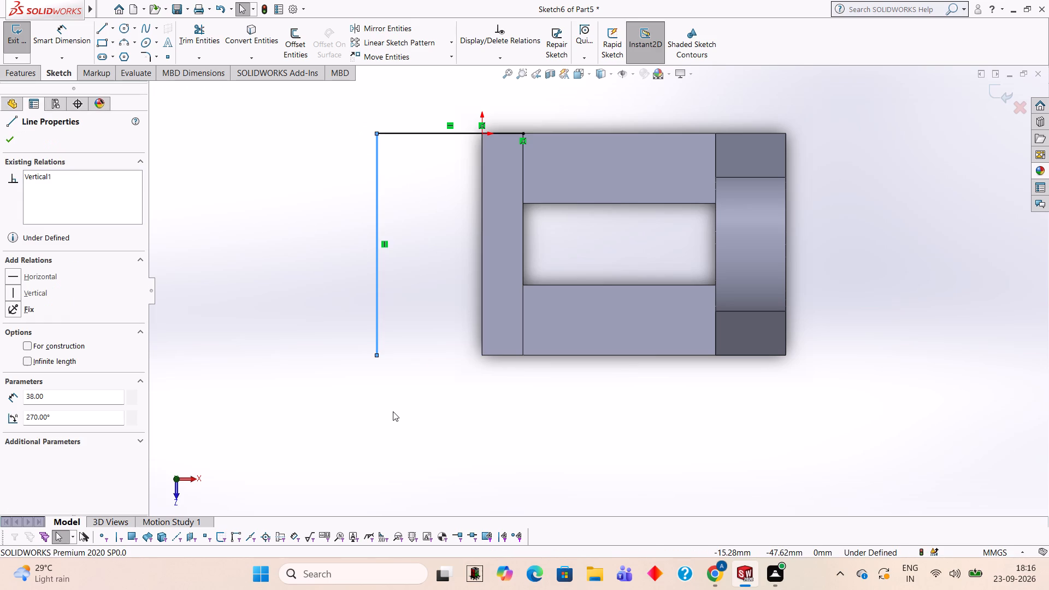
{"action": "key", "text": "ctrl+y"}
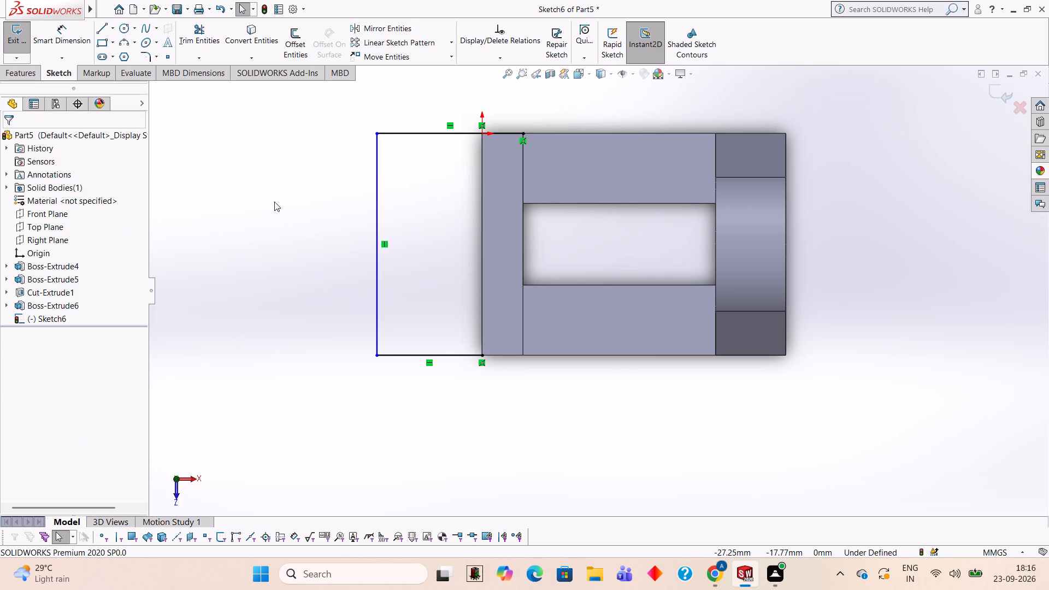
Trim away the outline's 38 mm outer edge, parallel to the arm.
{"action": "left_click", "coordinate": [194, 40]}
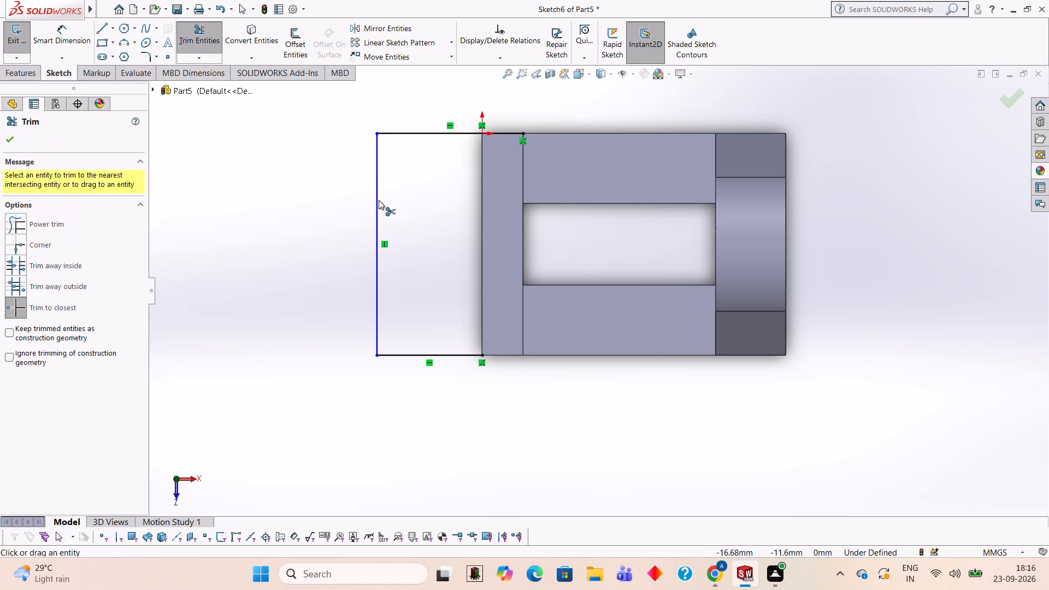
{"action": "left_click", "coordinate": [374, 204]}
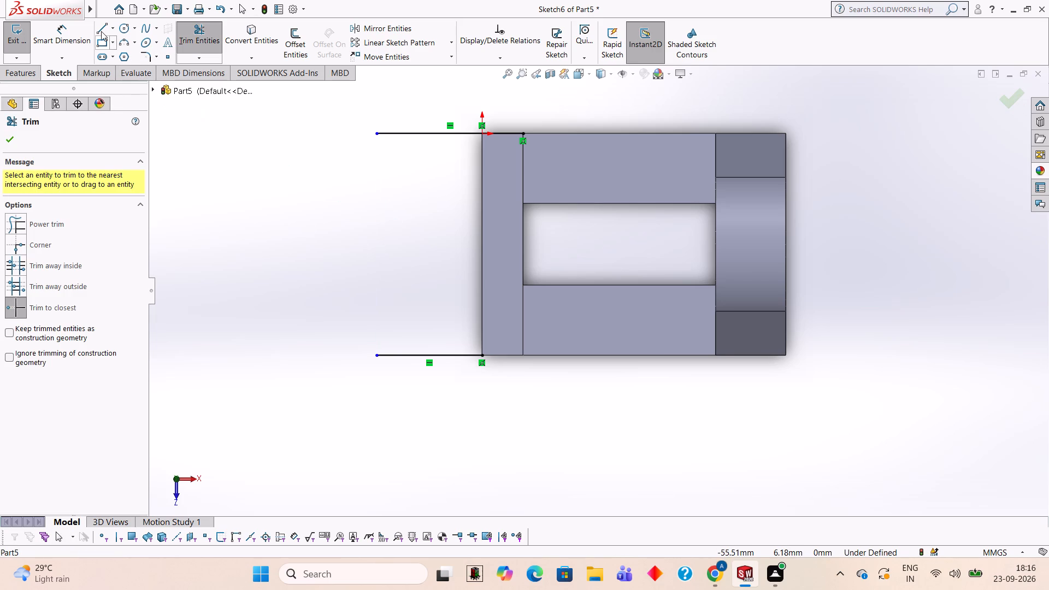
Draw a 4 mm perpendicular line from the outer end of each side line, pointing toward the opposite side.
{"action": "left_click", "coordinate": [101, 31]}
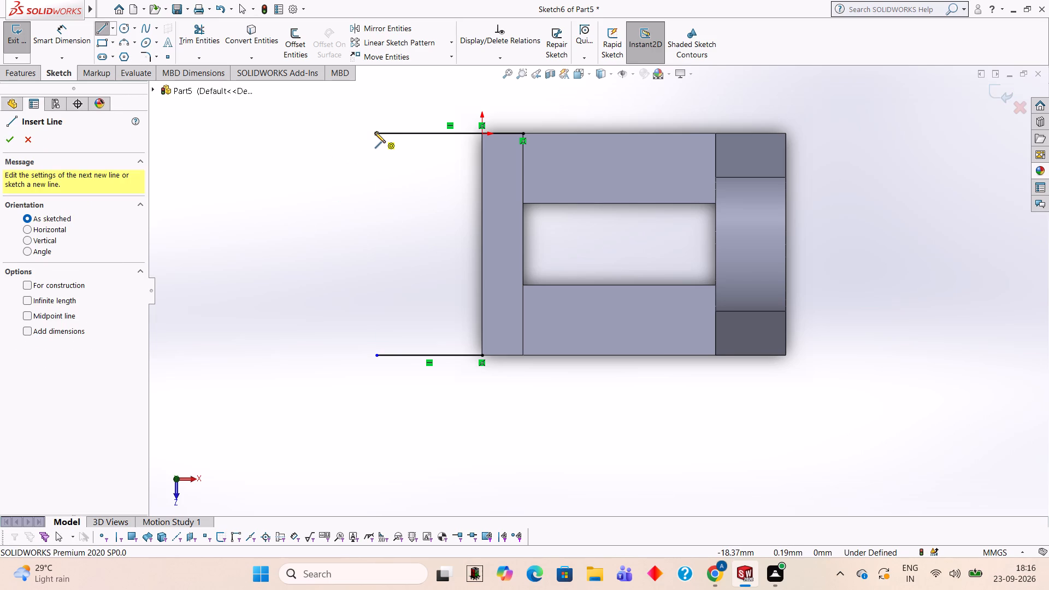
{"action": "left_click", "coordinate": [375, 132]}
{"action": "key", "text": "4"}
{"action": "key", "text": "Return"}
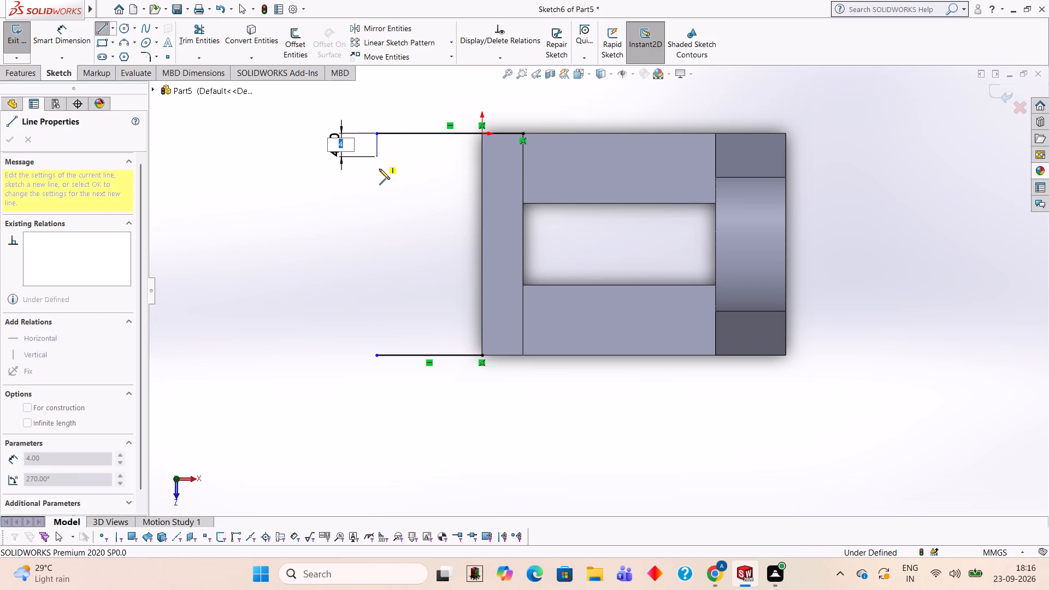
{"action": "key", "text": "Escape"}
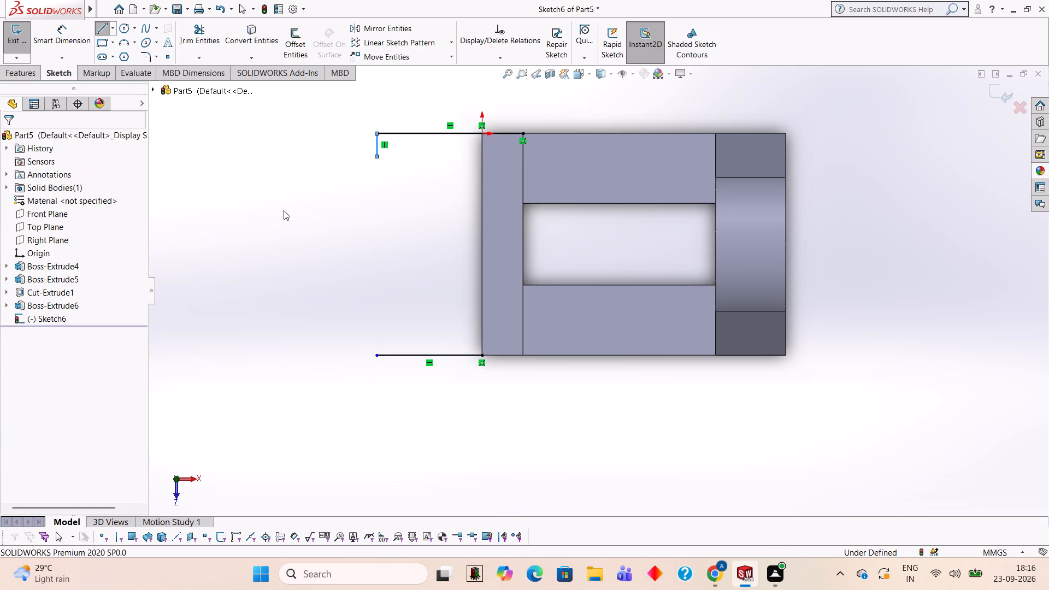
{"action": "left_click", "coordinate": [99, 33]}
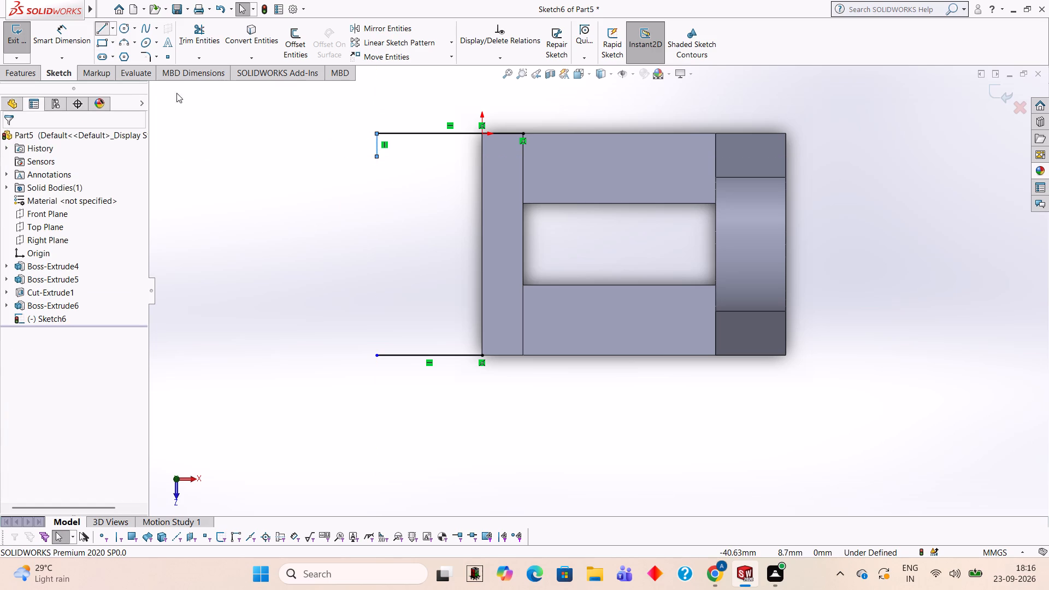
{"action": "left_click", "coordinate": [375, 356]}
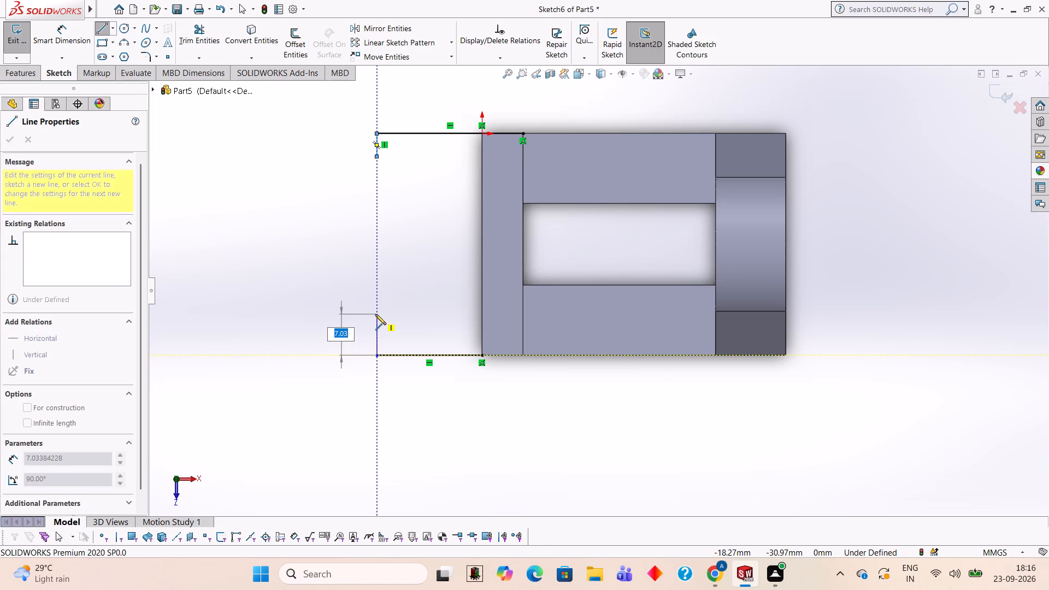
{"action": "key", "text": "4"}
{"action": "key", "text": "Return"}
{"action": "key", "text": "Escape"}
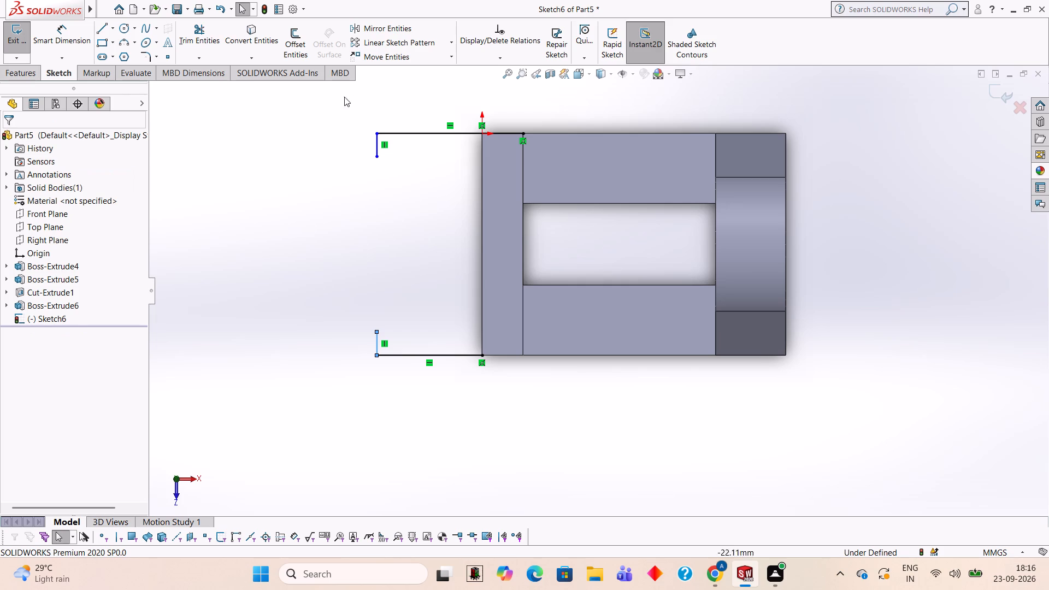
Draw two 8 mm diameter circles centred on the free ends of the two 4 mm perpendicular lines.
{"action": "left_click", "coordinate": [126, 21]}
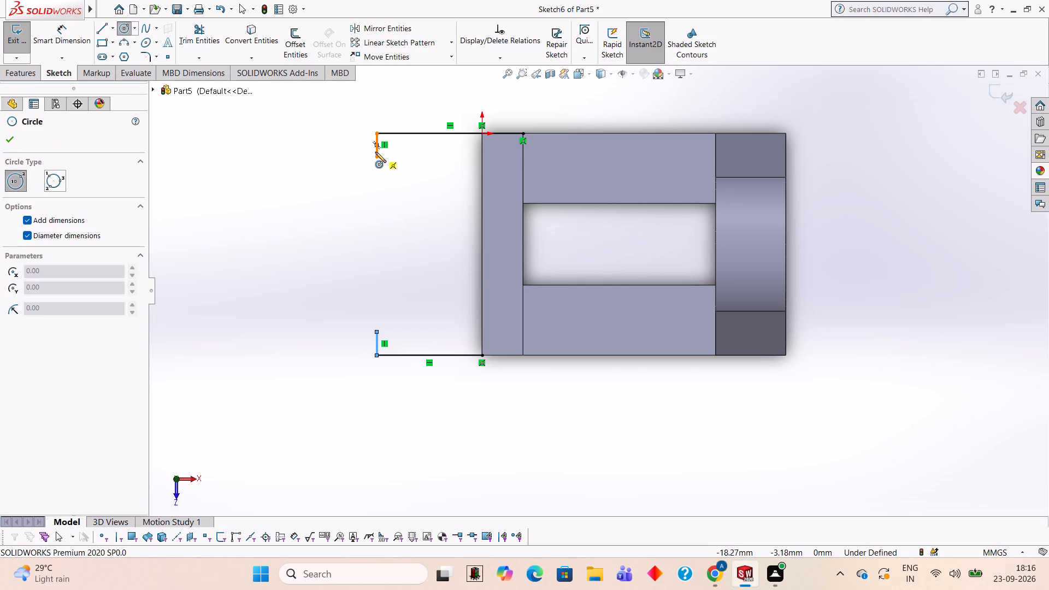
{"action": "left_click", "coordinate": [375, 155]}
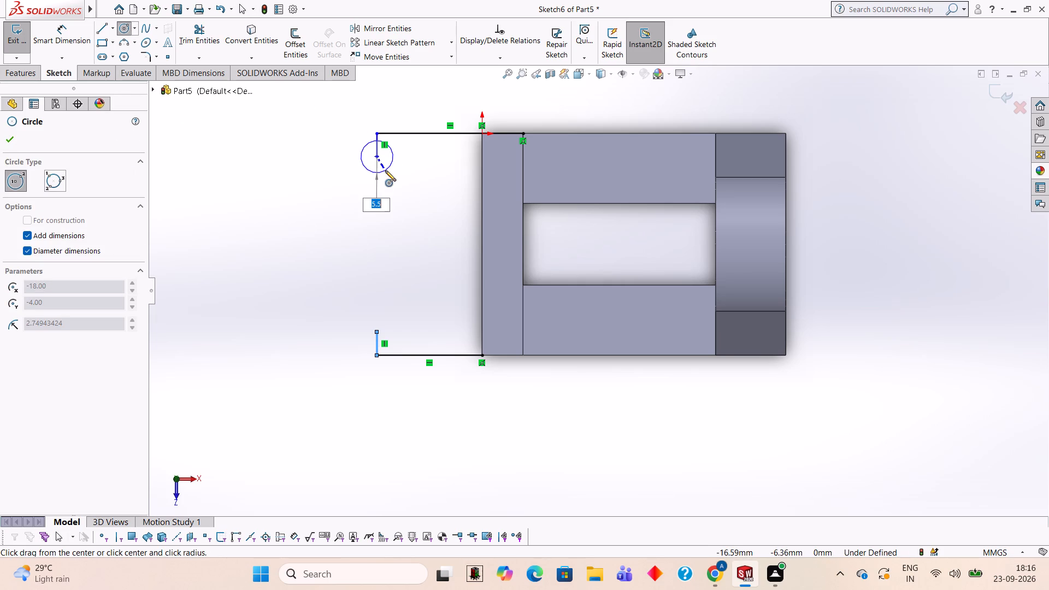
{"action": "key", "text": "8"}
{"action": "key", "text": "Return"}
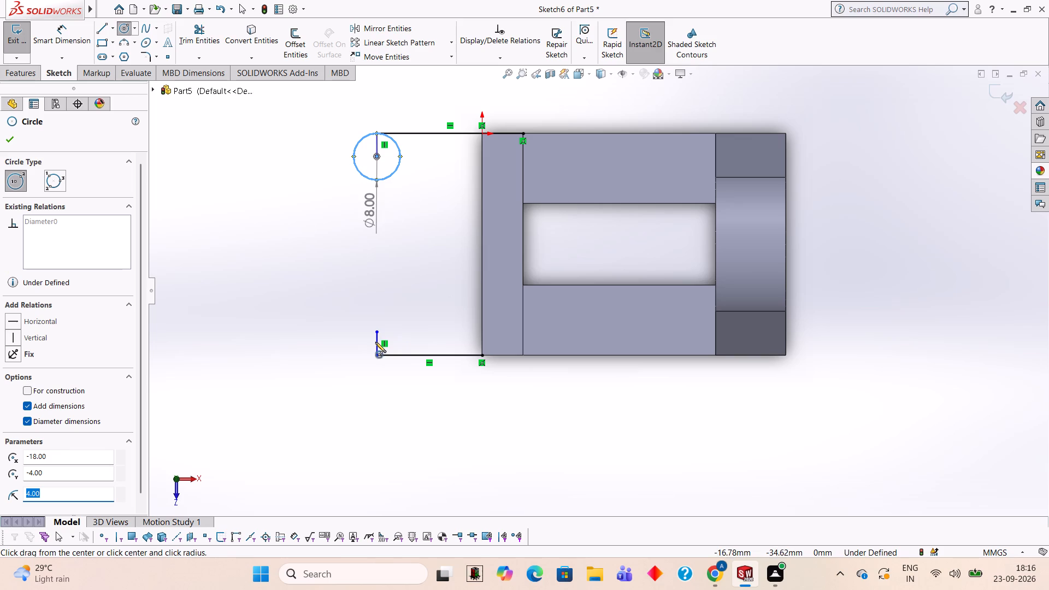
{"action": "left_click", "coordinate": [398, 338]}
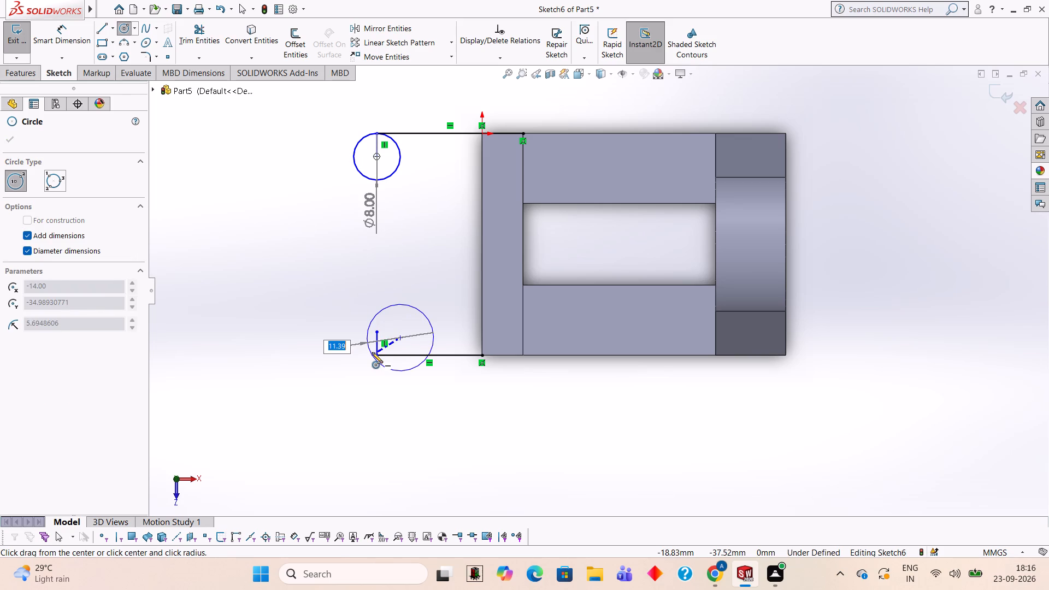
{"action": "key", "text": "Escape"}
{"action": "left_click", "coordinate": [126, 28]}
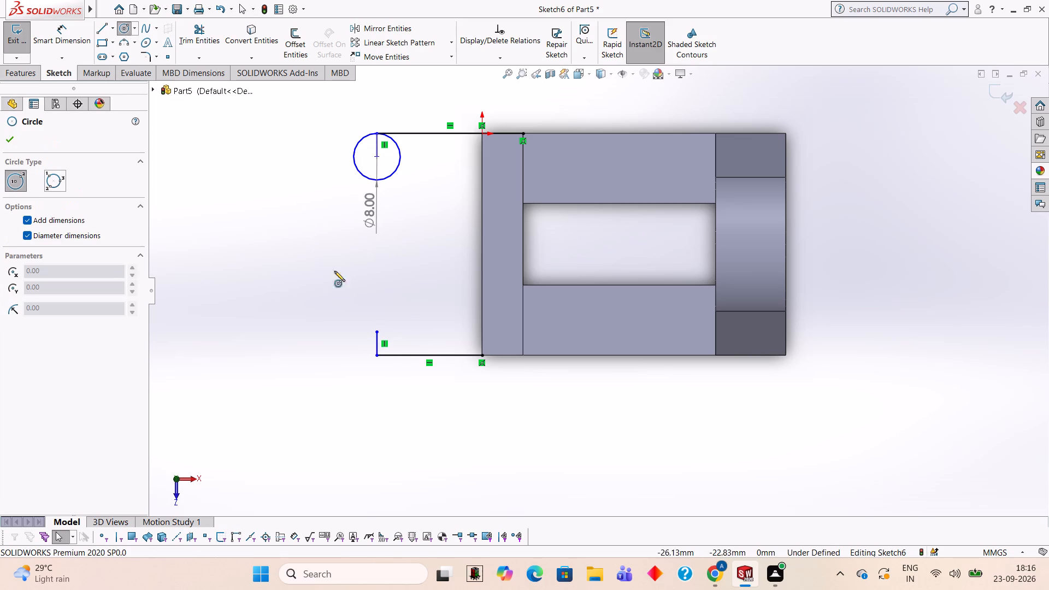
{"action": "left_click", "coordinate": [375, 331]}
{"action": "key", "text": "8"}
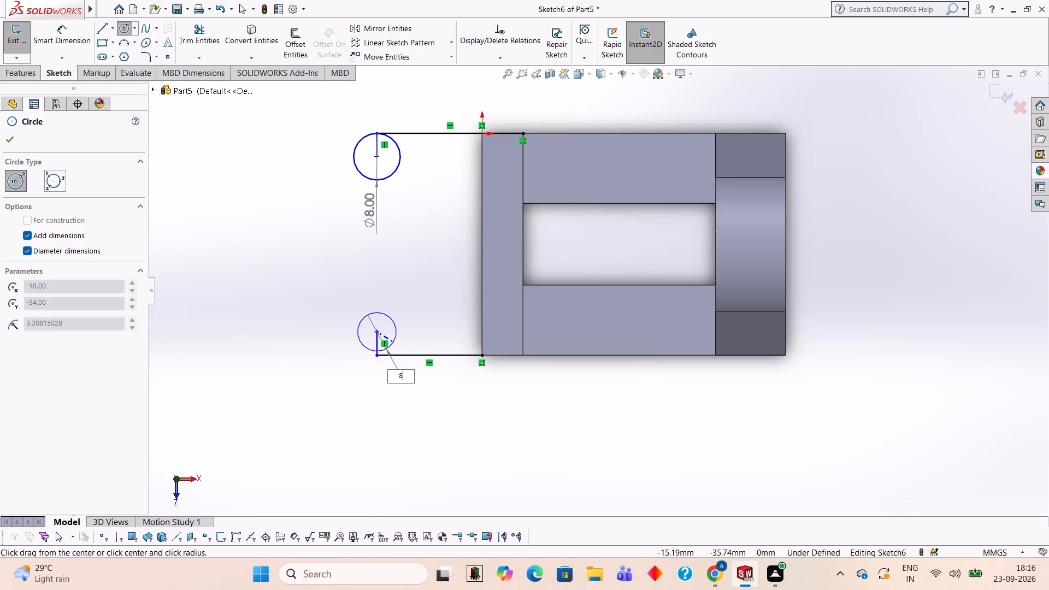
{"action": "key", "text": "Return"}
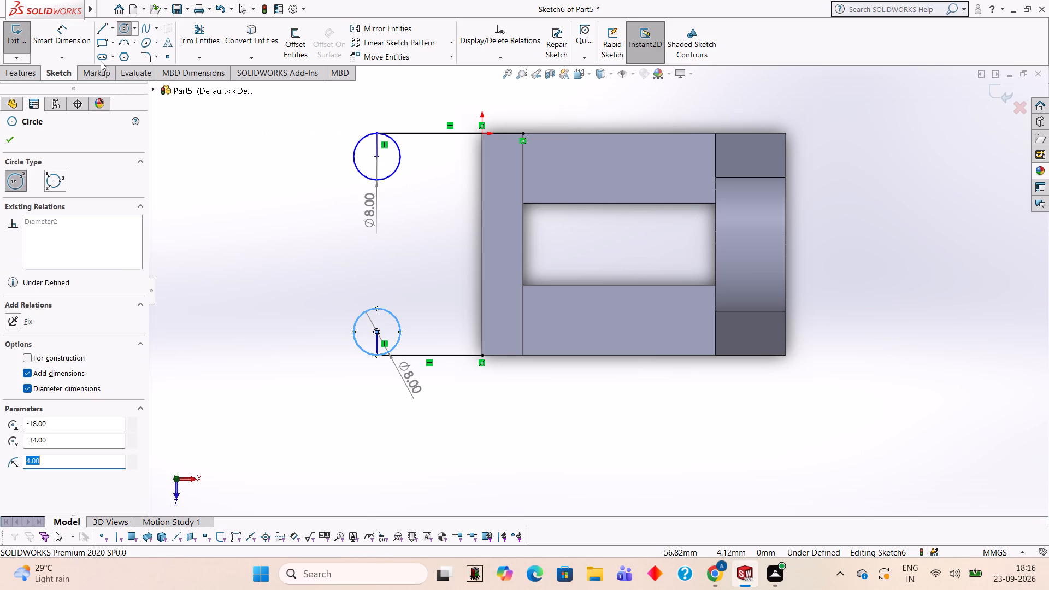
Join the outermost points of the two 8 mm circles with a straight line parallel to the arm.
{"action": "left_click", "coordinate": [102, 29]}
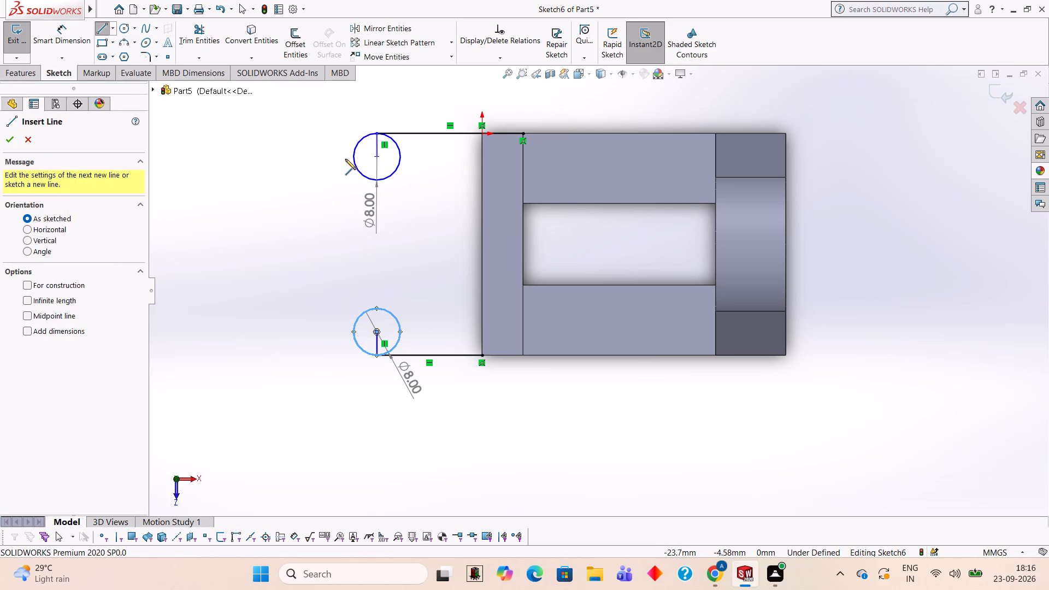
{"action": "left_click", "coordinate": [353, 156]}
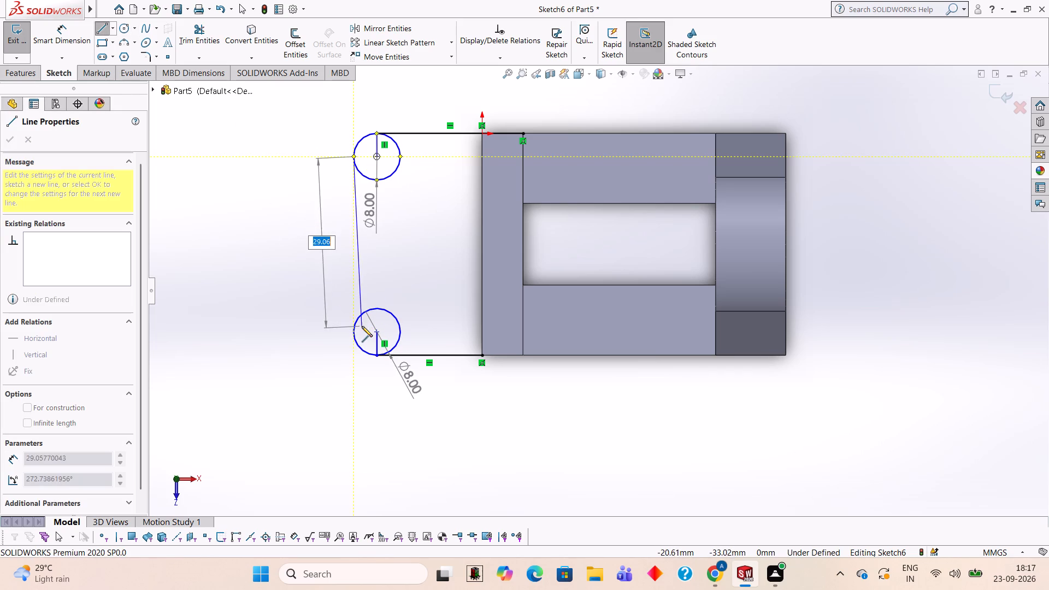
{"action": "left_click", "coordinate": [351, 331]}
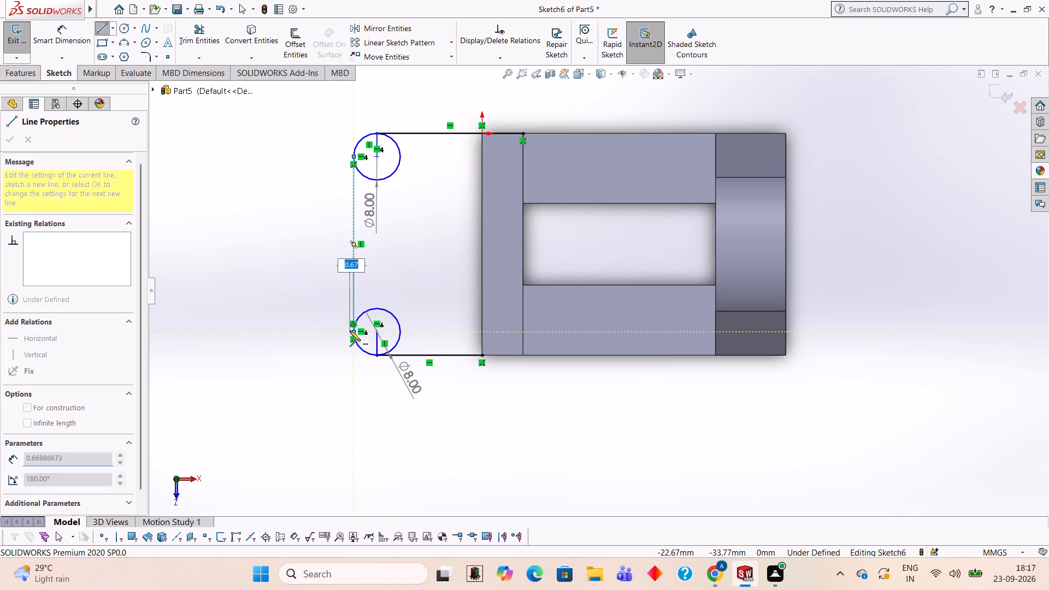
{"action": "key", "text": "Escape"}
Trim both 8 mm circles to their outer corner arcs and remove the two 4 mm perpendicular lines.
{"action": "left_click", "coordinate": [190, 39]}
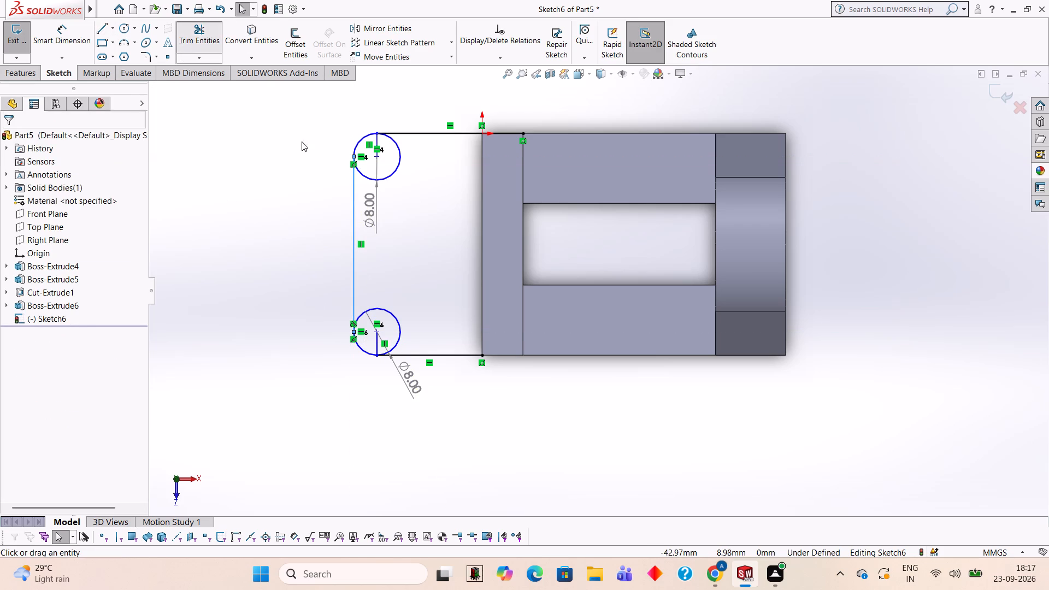
{"action": "left_click", "coordinate": [396, 320]}
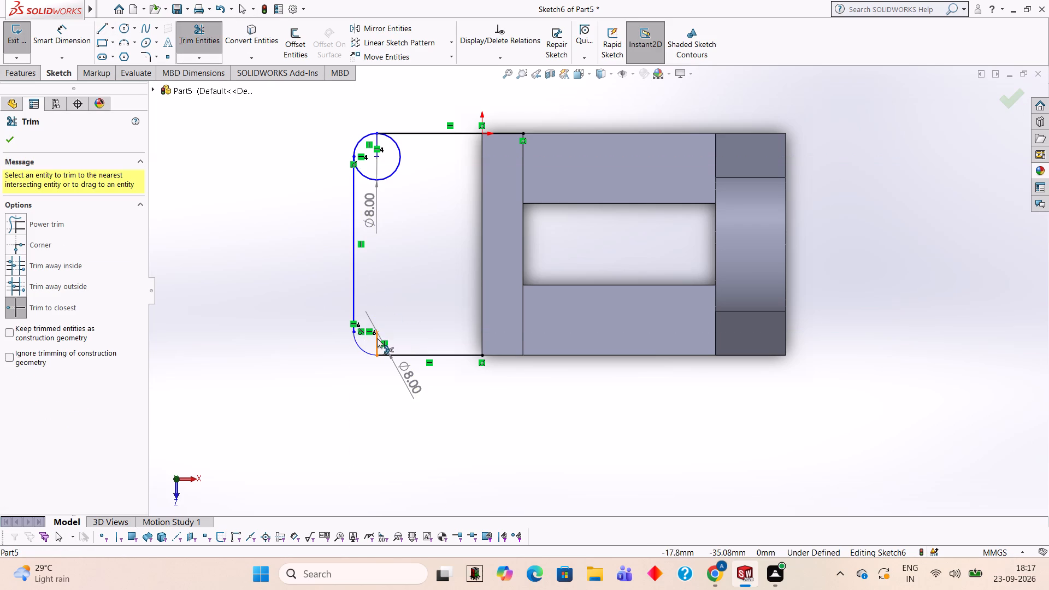
{"action": "left_click", "coordinate": [376, 338]}
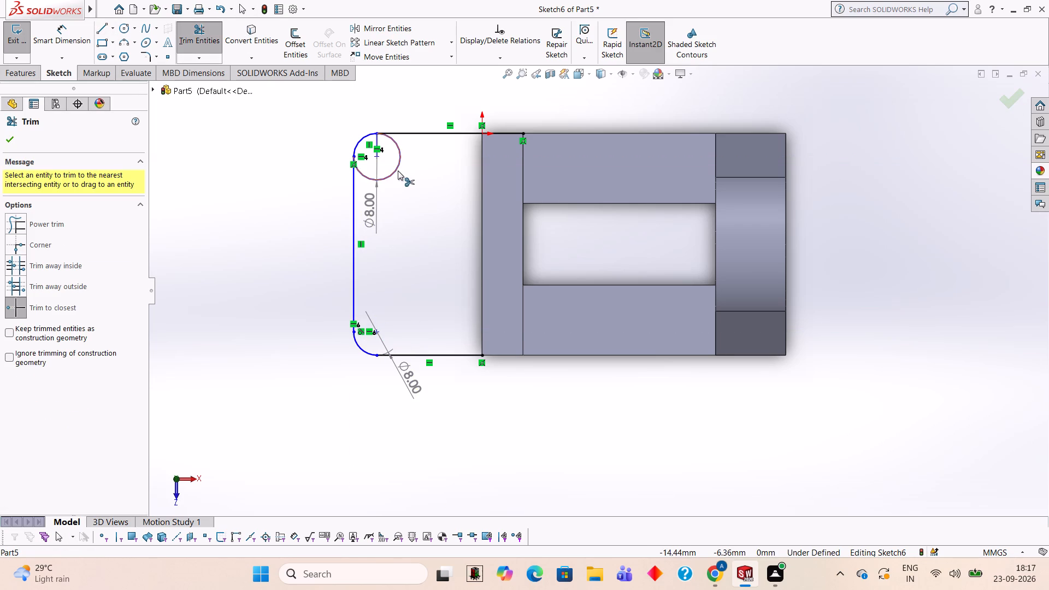
{"action": "left_click", "coordinate": [396, 169]}
{"action": "left_click", "coordinate": [375, 142]}
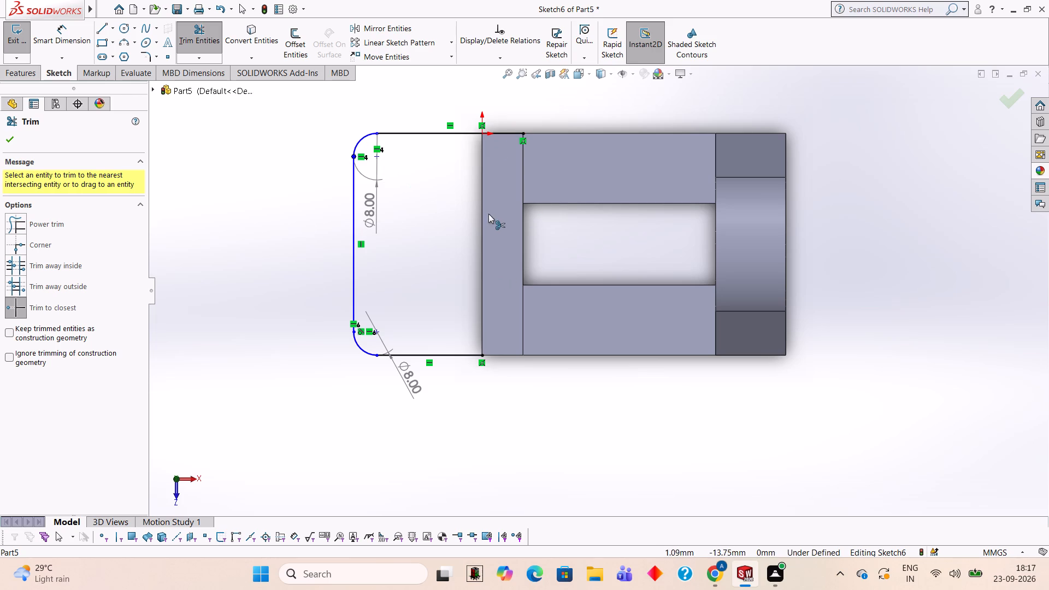
Close the outline with a 38 mm line along the arm's outer edge and trim the side line's overhang across the arm's top.
{"action": "left_click", "coordinate": [107, 28]}
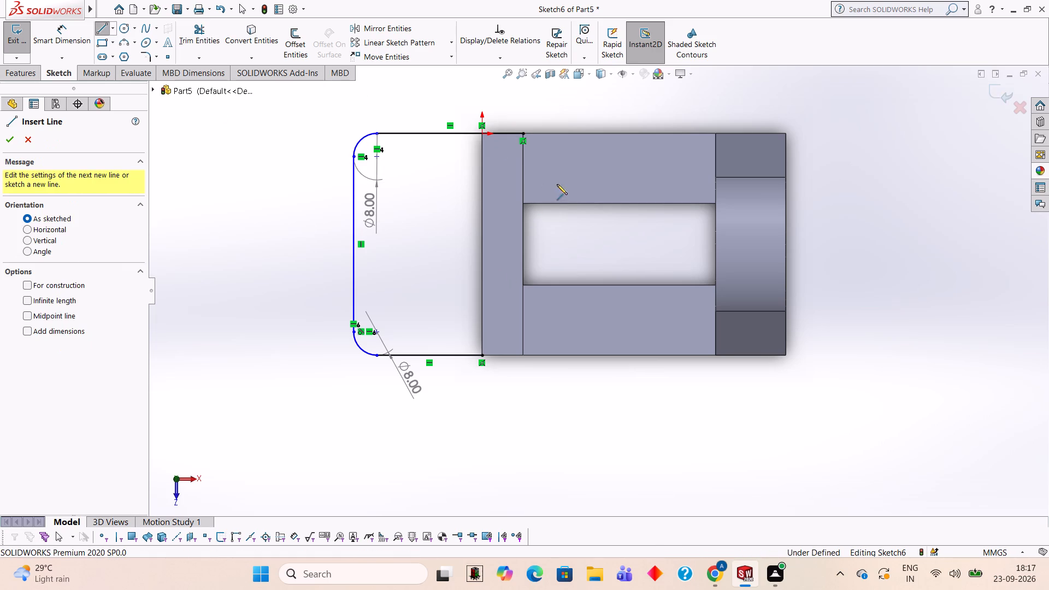
{"action": "left_click", "coordinate": [481, 134]}
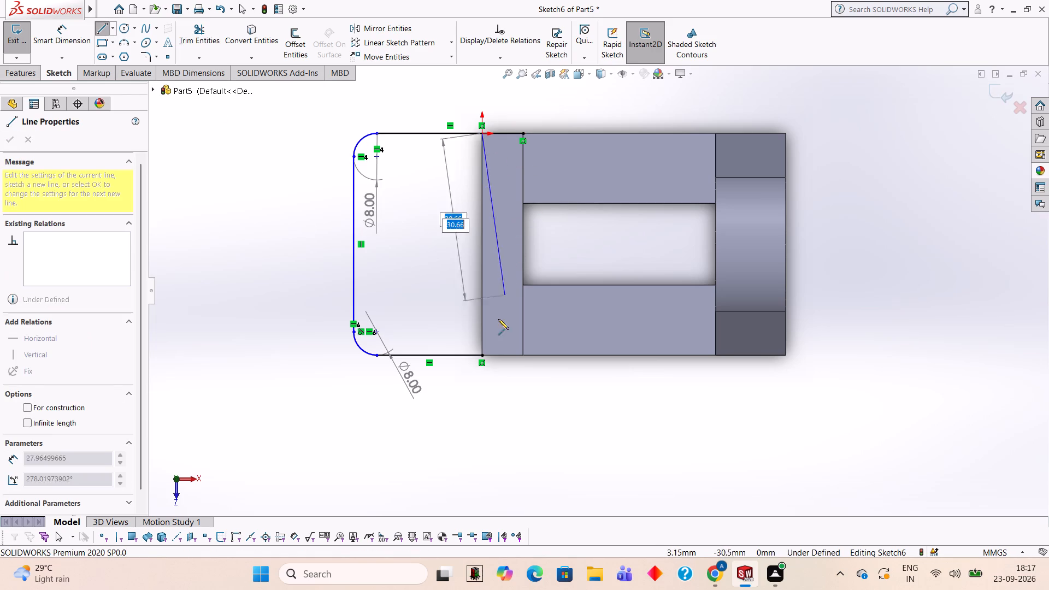
{"action": "left_click", "coordinate": [480, 352]}
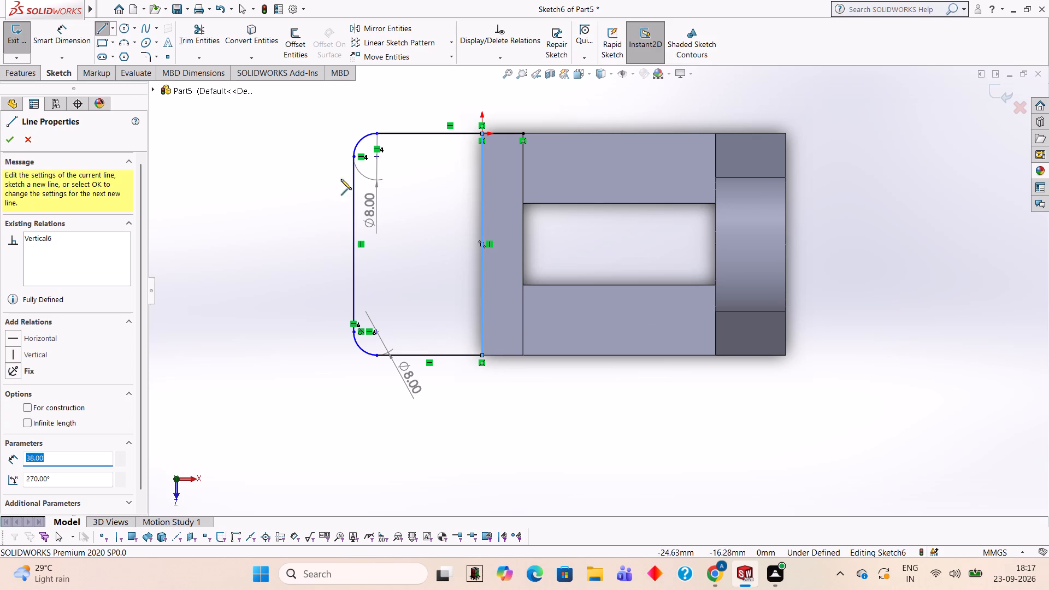
{"action": "left_click", "coordinate": [219, 36]}
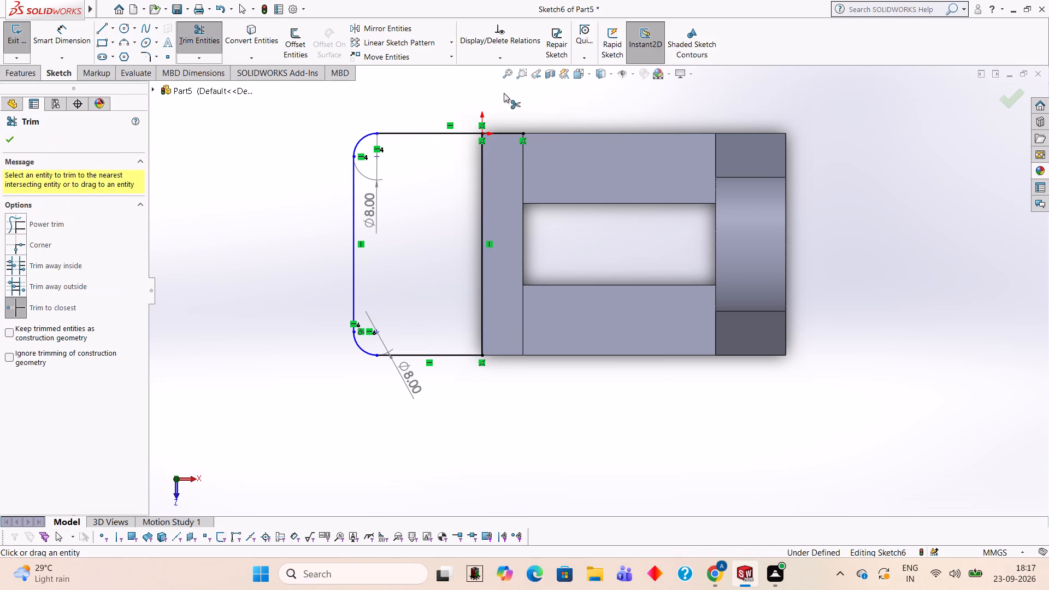
{"action": "left_click", "coordinate": [502, 132]}
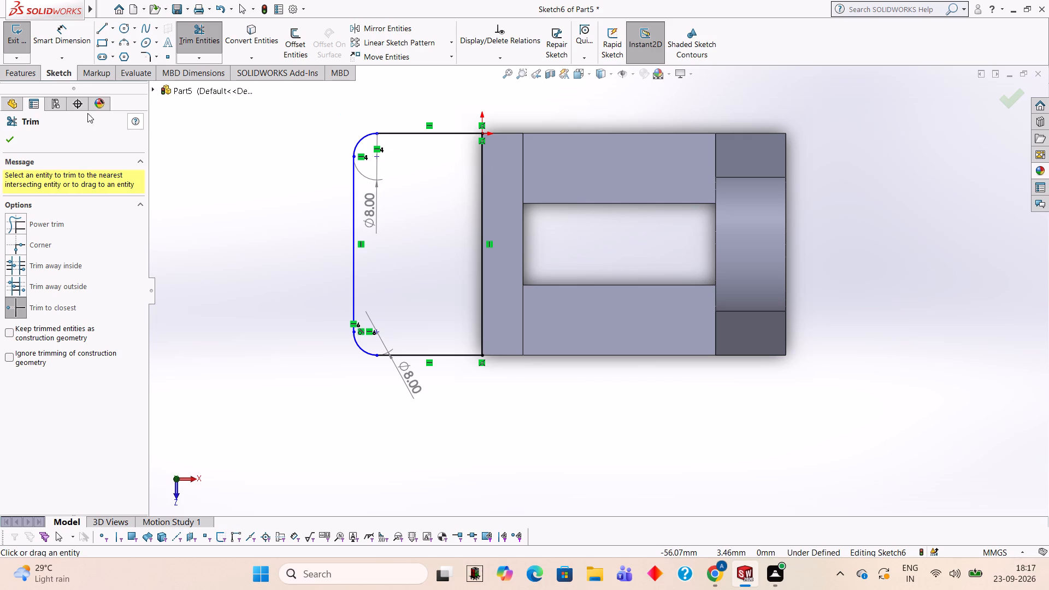
Extrude the round-cornered flange outline 7 mm in the reversed direction, downward from the arm's top, merged with the body.
{"action": "left_click", "coordinate": [21, 75]}
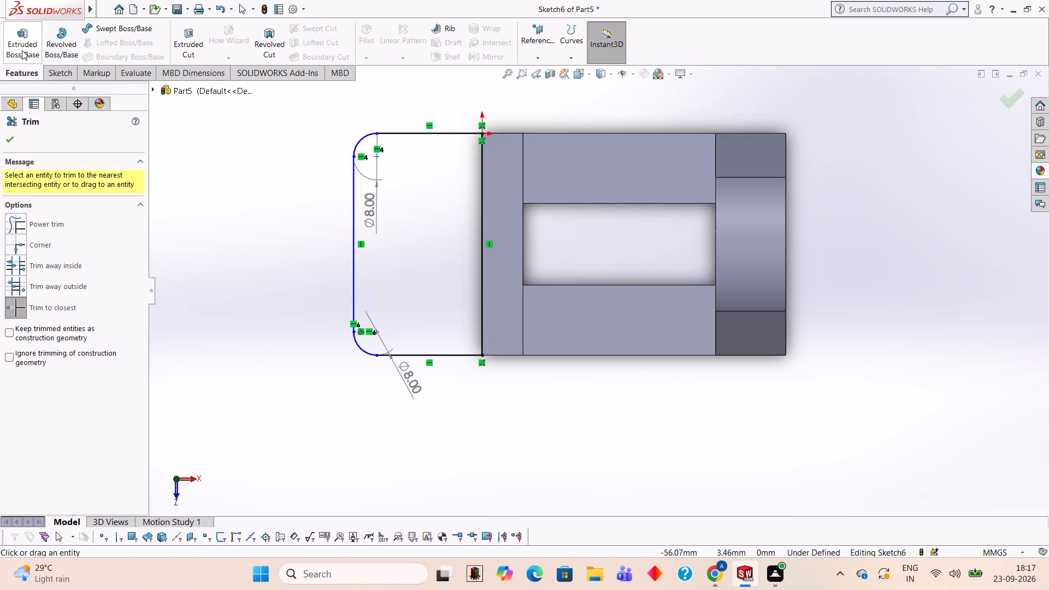
{"action": "left_click", "coordinate": [22, 50]}
{"action": "middle_click_drag", "start_coordinate": [282, 292], "coordinate": [282, 244]}
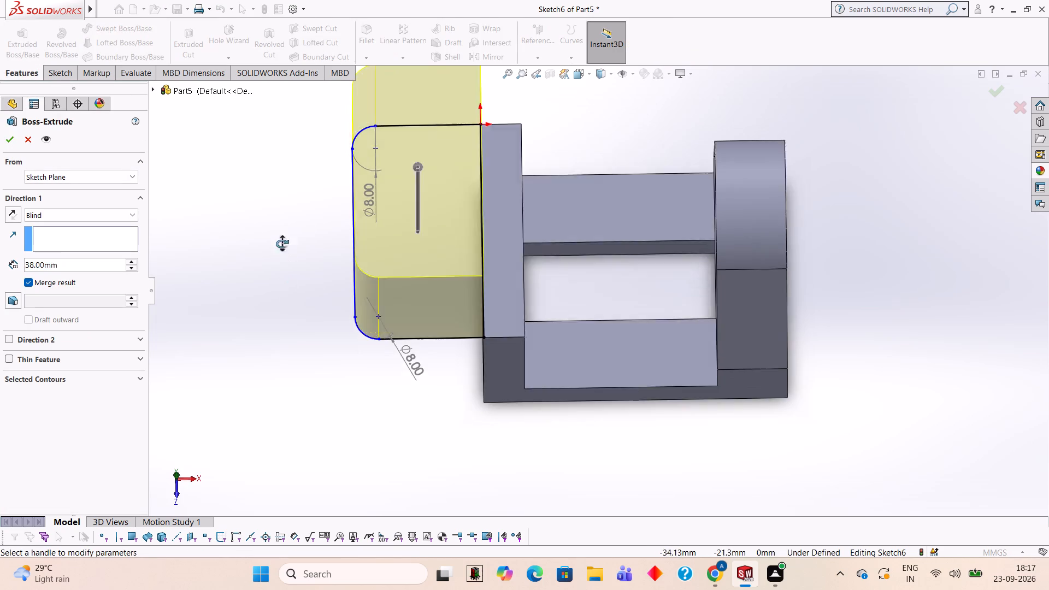
{"action": "middle_click_drag", "start_coordinate": [282, 244], "coordinate": [273, 216]}
{"action": "left_click", "coordinate": [110, 261]}
{"action": "key", "text": "BackSpace"}
{"action": "key", "text": "BackSpace"}
{"action": "key", "text": "BackSpace"}
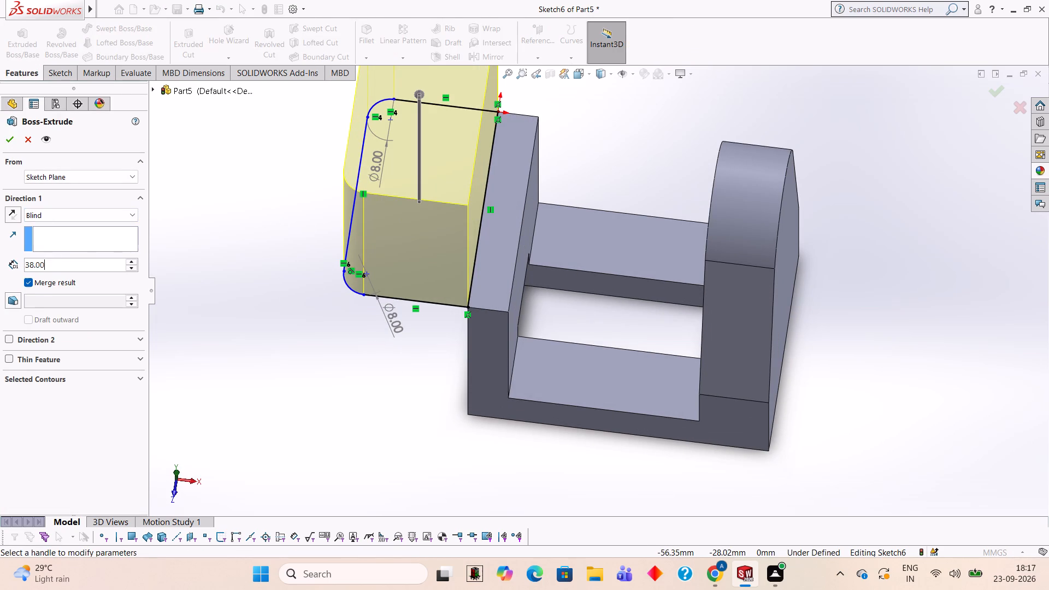
{"action": "key", "text": "BackSpace"}
{"action": "key", "text": "BackSpace"}
{"action": "key", "text": "BackSpace"}
{"action": "key", "text": "BackSpace"}
{"action": "key", "text": "7"}
{"action": "key", "text": "Return"}
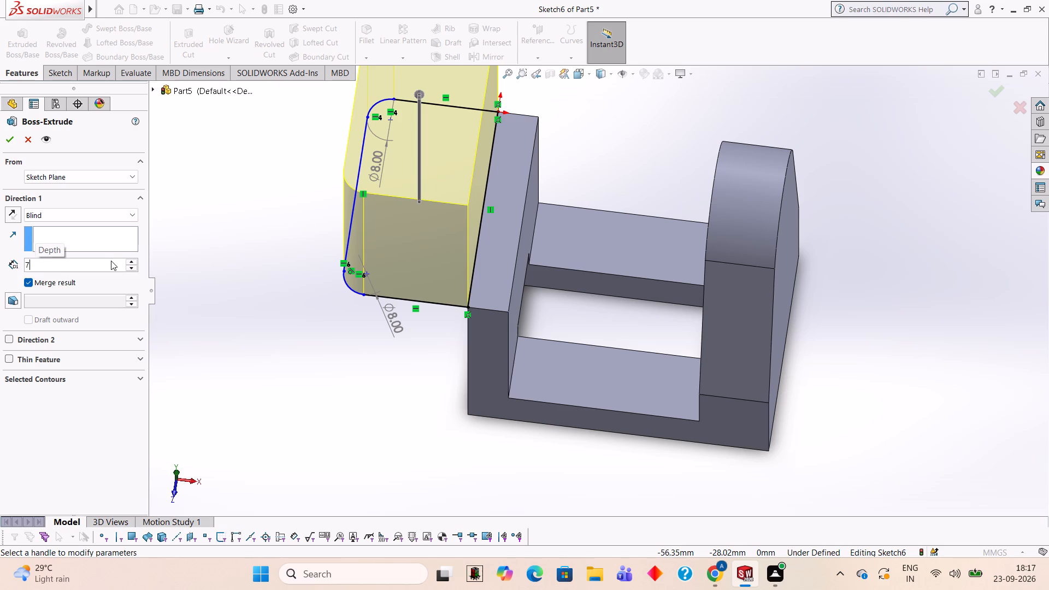
{"action": "left_click", "coordinate": [14, 216]}
{"action": "left_click", "coordinate": [4, 138]}
{"action": "left_click", "coordinate": [230, 192]}
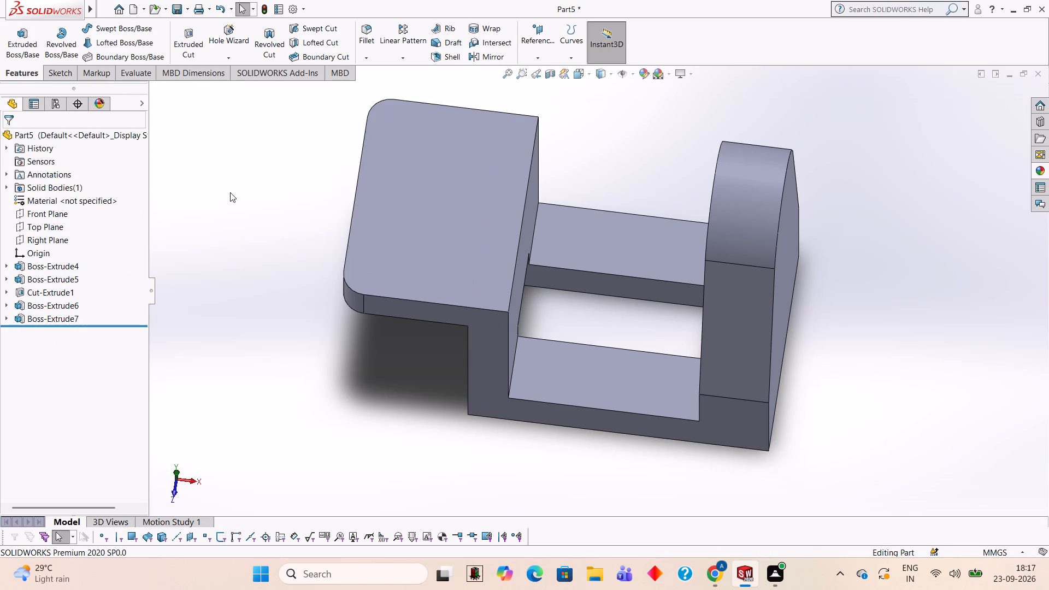
Sketch a 33 by 12 mm rectangle covering the base rail's top face on the +Z side of the slot.
{"action": "middle_click_drag", "start_coordinate": [233, 192], "coordinate": [263, 156]}
{"action": "middle_click_drag", "start_coordinate": [646, 435], "coordinate": [629, 316]}
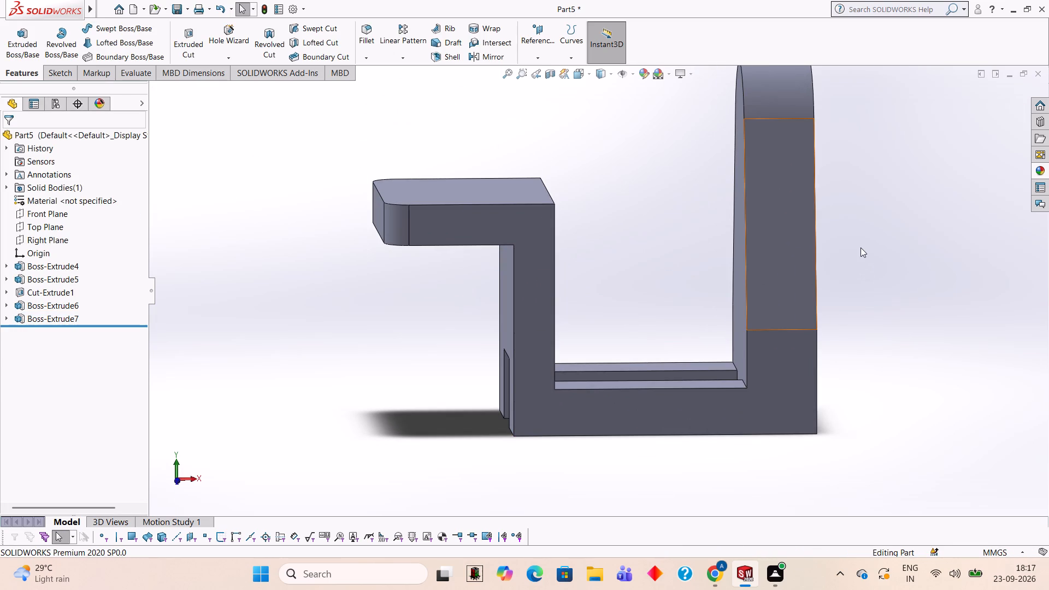
{"action": "middle_click_drag", "start_coordinate": [888, 287], "coordinate": [932, 324]}
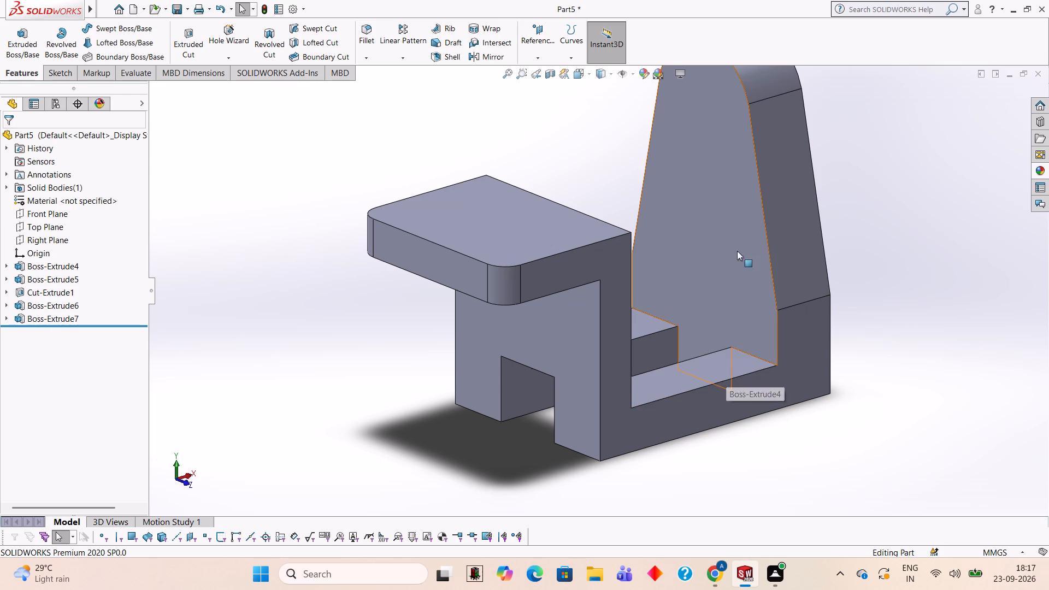
{"action": "middle_click_drag", "start_coordinate": [852, 181], "coordinate": [853, 335]}
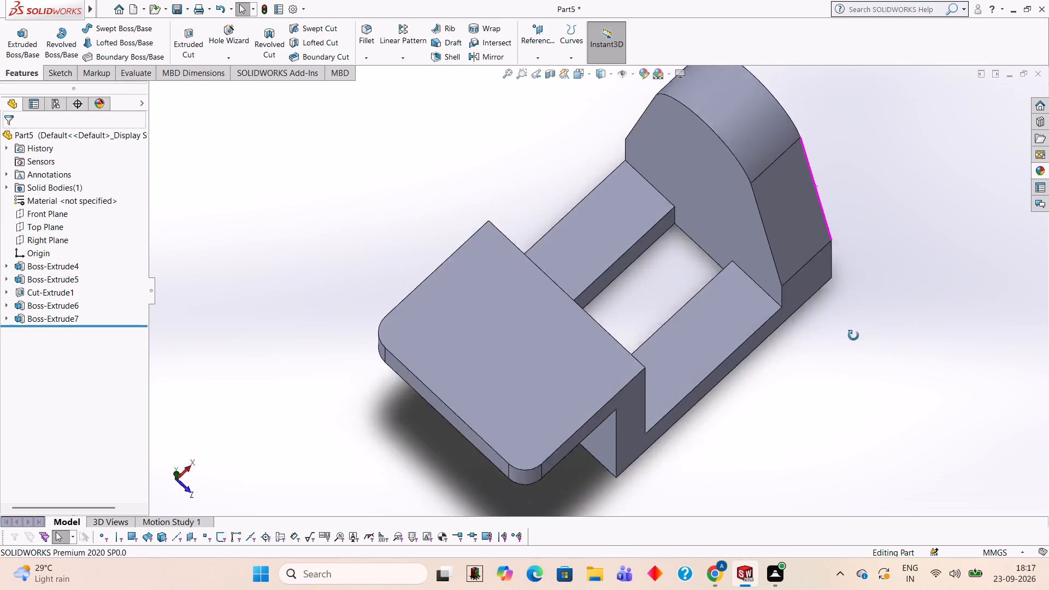
{"action": "middle_click_drag", "start_coordinate": [853, 335], "coordinate": [806, 371]}
{"action": "scroll", "coordinate": [842, 272], "scroll_direction": "up", "scroll_amount": 3}
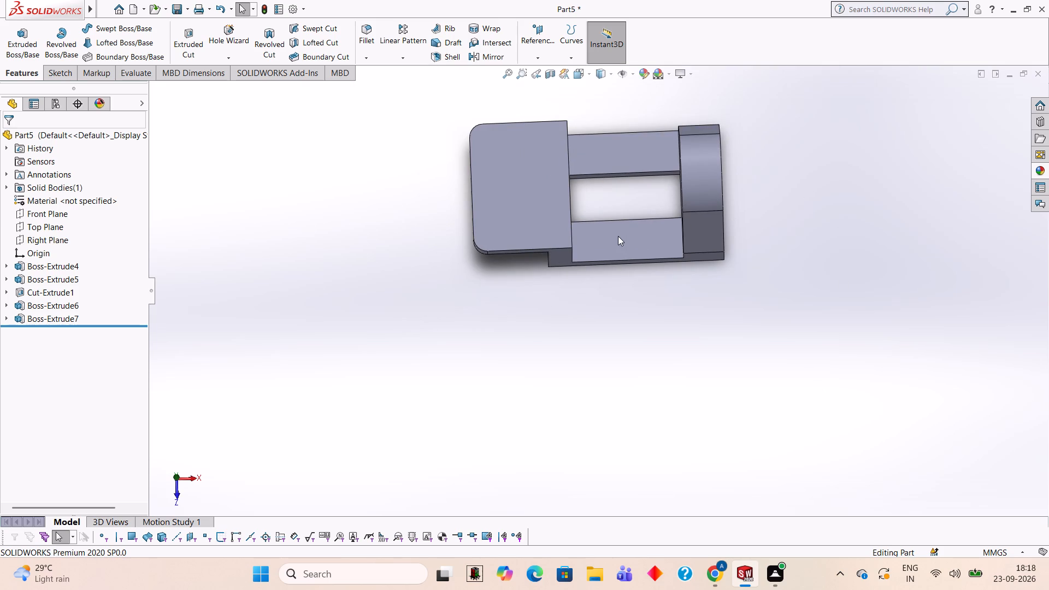
{"action": "left_click", "coordinate": [618, 236]}
{"action": "left_click", "coordinate": [664, 201]}
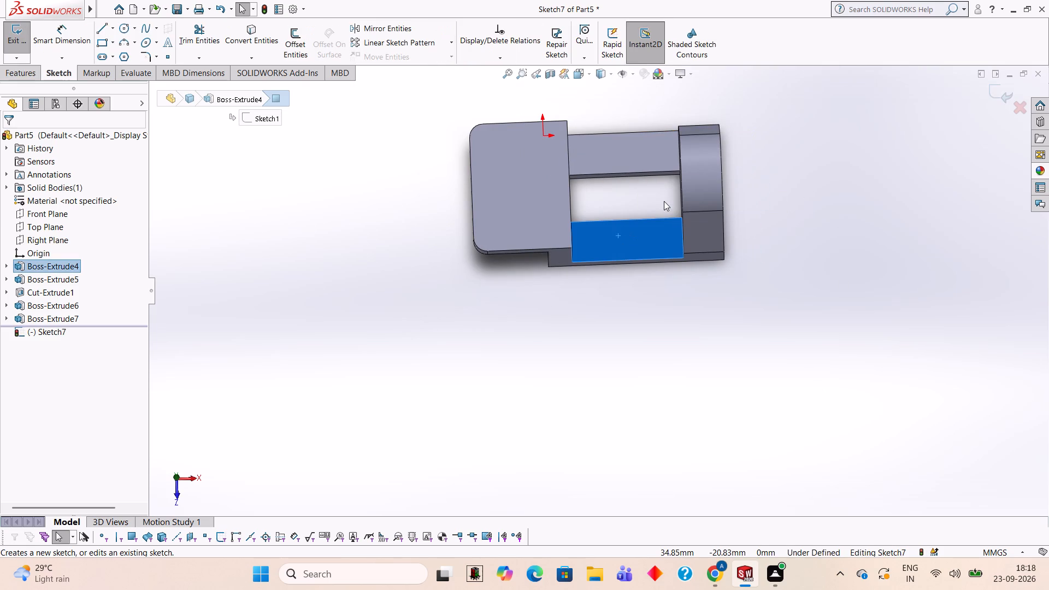
{"action": "key", "text": "ctrl+8"}
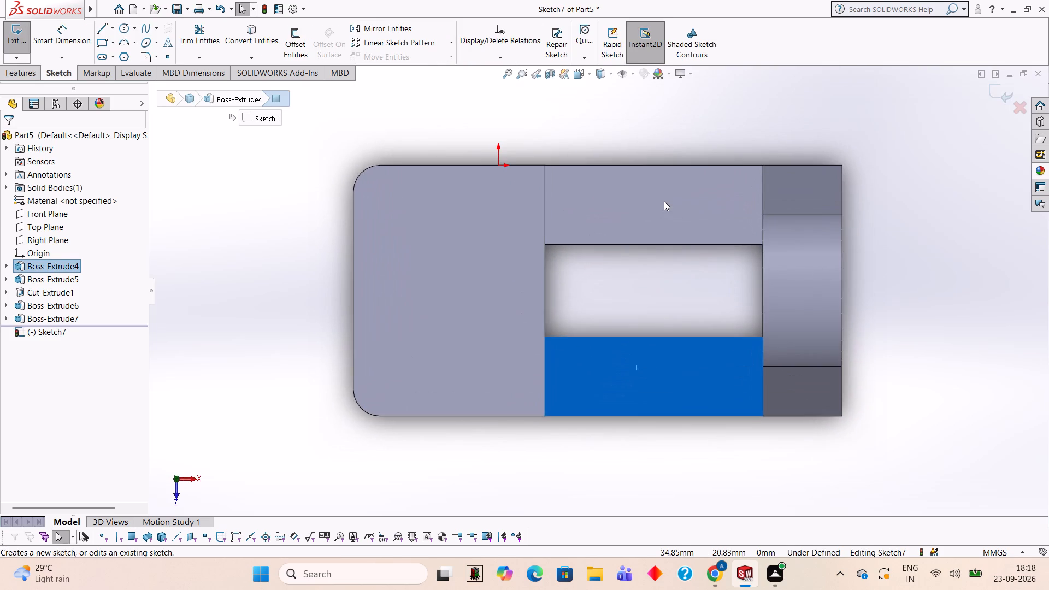
{"action": "left_click", "coordinate": [101, 32]}
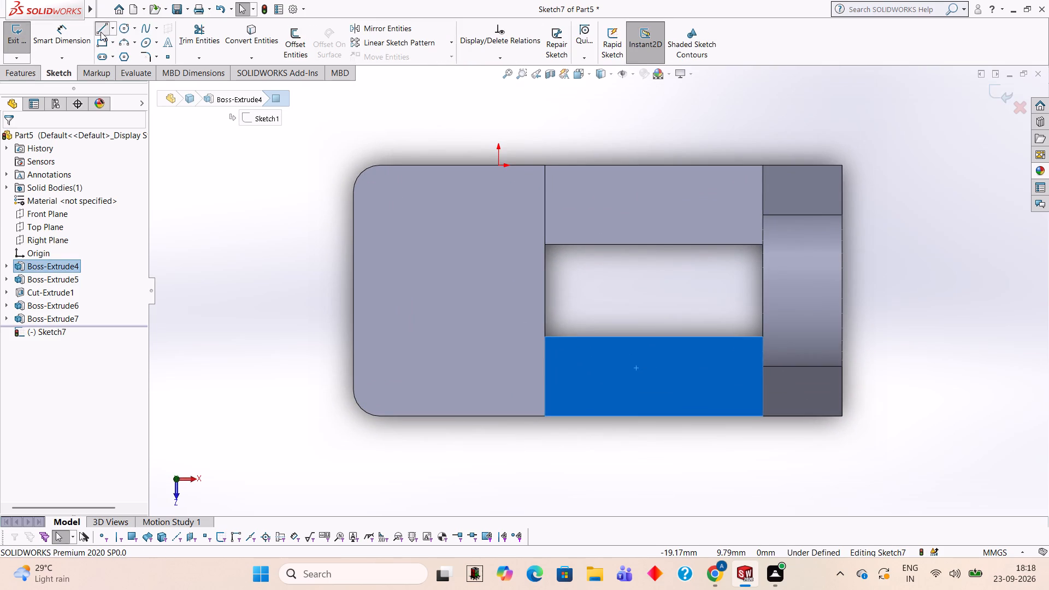
{"action": "left_click", "coordinate": [544, 335]}
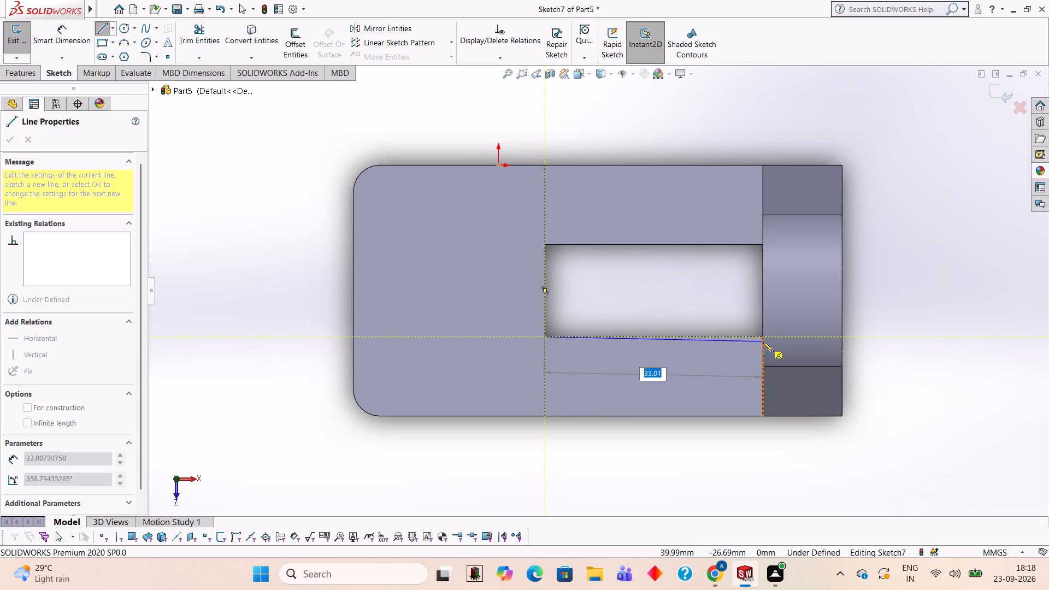
{"action": "left_click", "coordinate": [763, 337]}
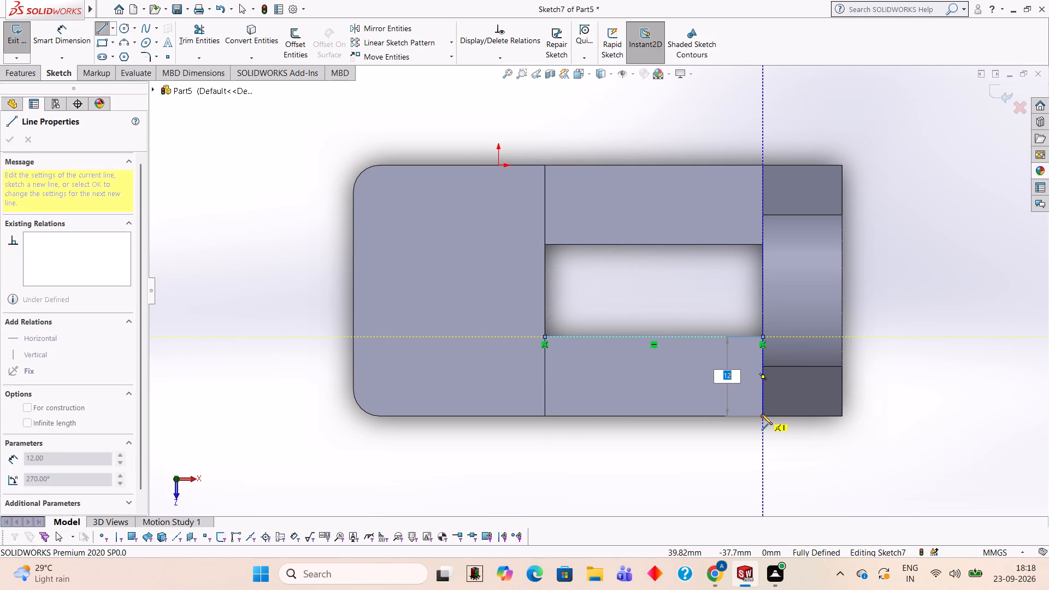
{"action": "left_click", "coordinate": [762, 414]}
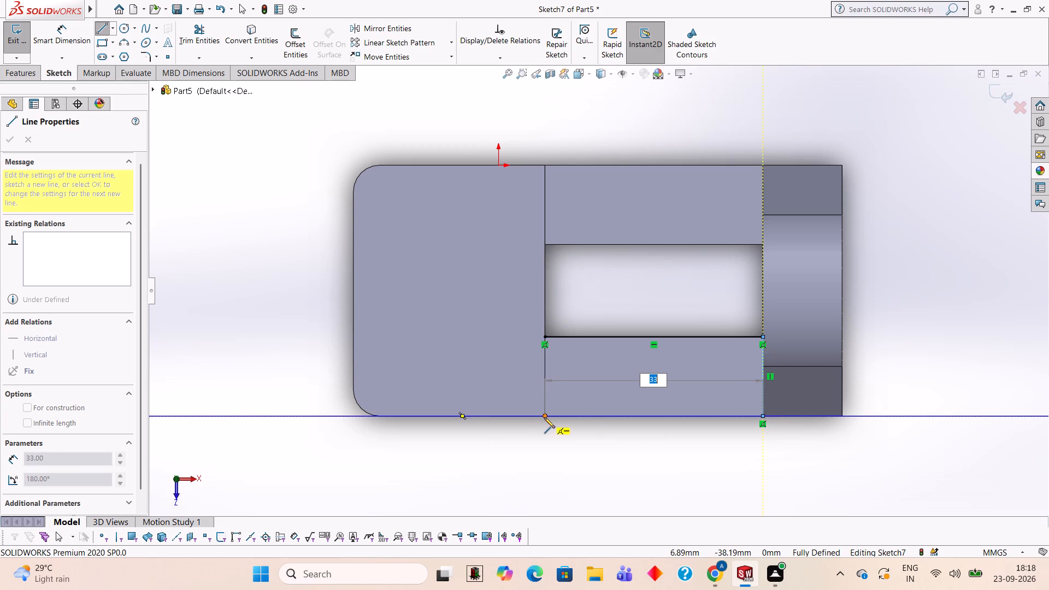
{"action": "left_click", "coordinate": [544, 415]}
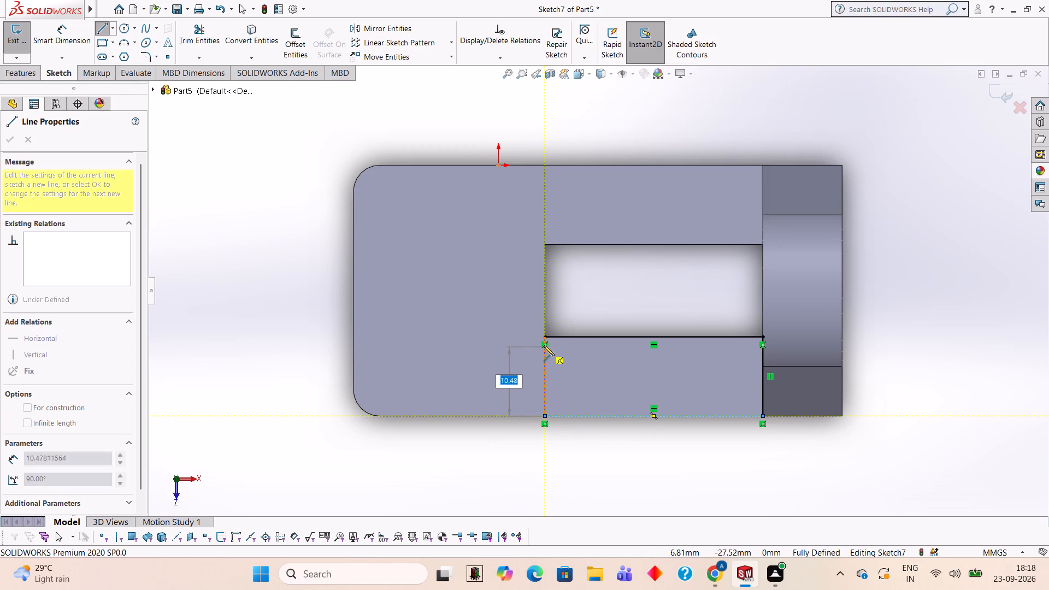
{"action": "left_click", "coordinate": [544, 334]}
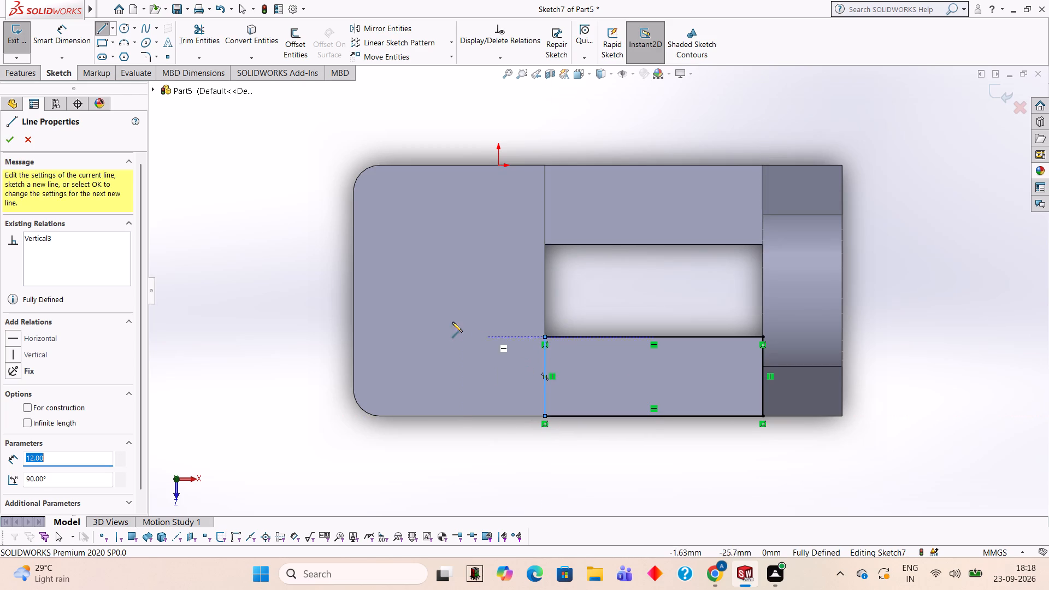
Extrude the rectangle on the base rail 3 mm upward, merged with the body.
{"action": "left_click", "coordinate": [24, 74]}
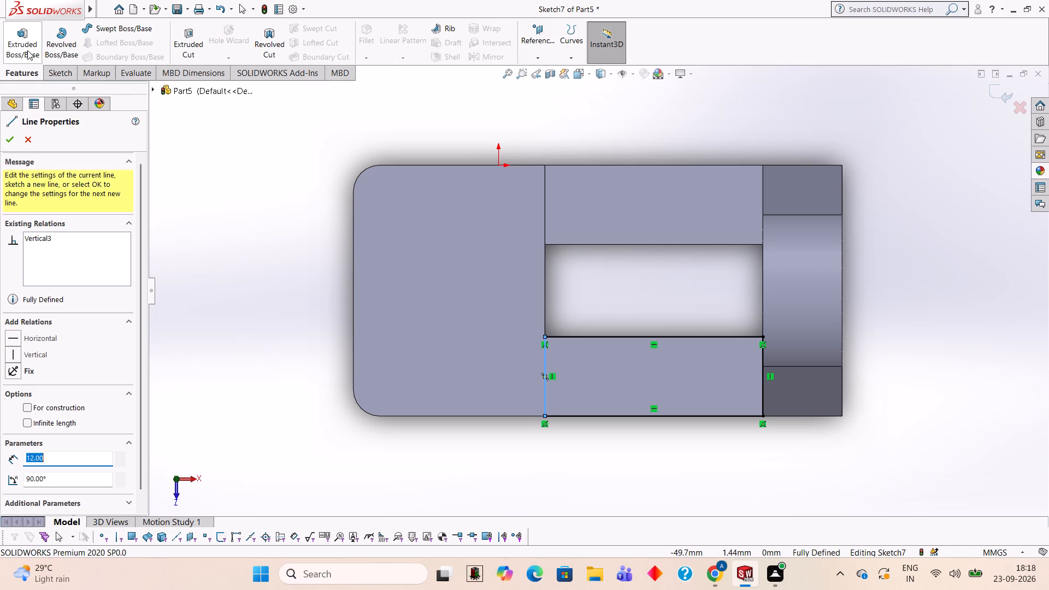
{"action": "left_click", "coordinate": [27, 48]}
{"action": "middle_click_drag", "start_coordinate": [317, 433], "coordinate": [320, 316]}
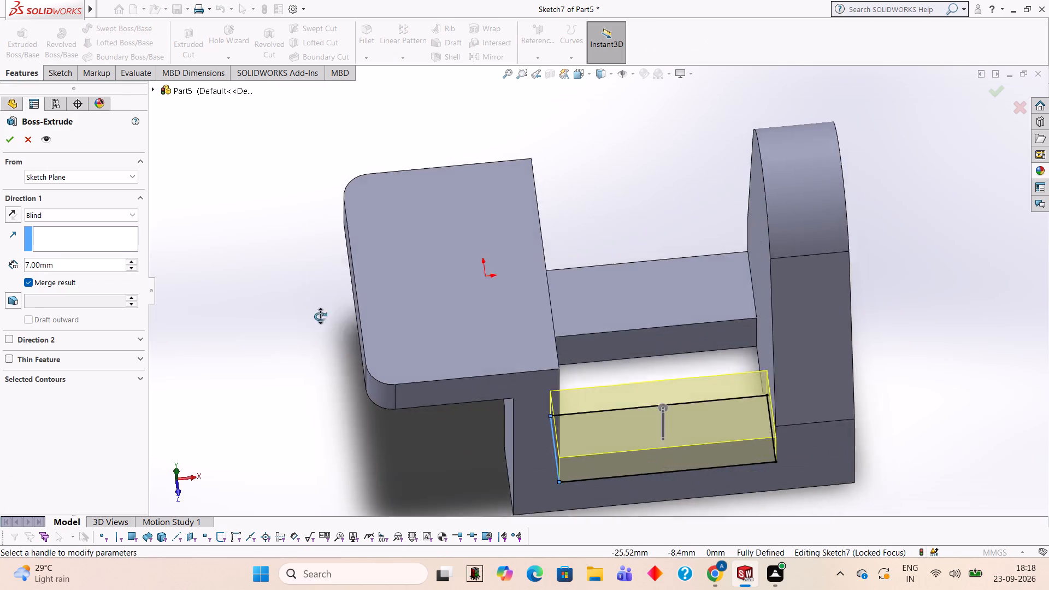
{"action": "middle_click_drag", "start_coordinate": [320, 316], "coordinate": [302, 262]}
{"action": "middle_click_drag", "start_coordinate": [303, 263], "coordinate": [333, 262]}
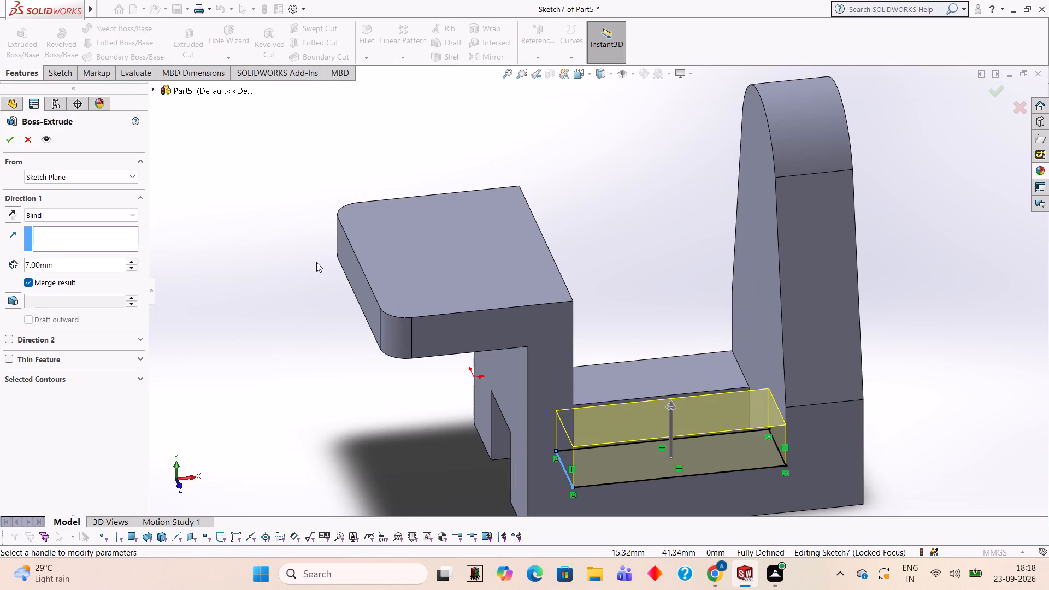
{"action": "left_click", "coordinate": [70, 262]}
{"action": "key", "text": "BackSpace"}
{"action": "key", "text": "BackSpace"}
{"action": "key", "text": "BackSpace"}
{"action": "key", "text": "BackSpace"}
{"action": "key", "text": "BackSpace"}
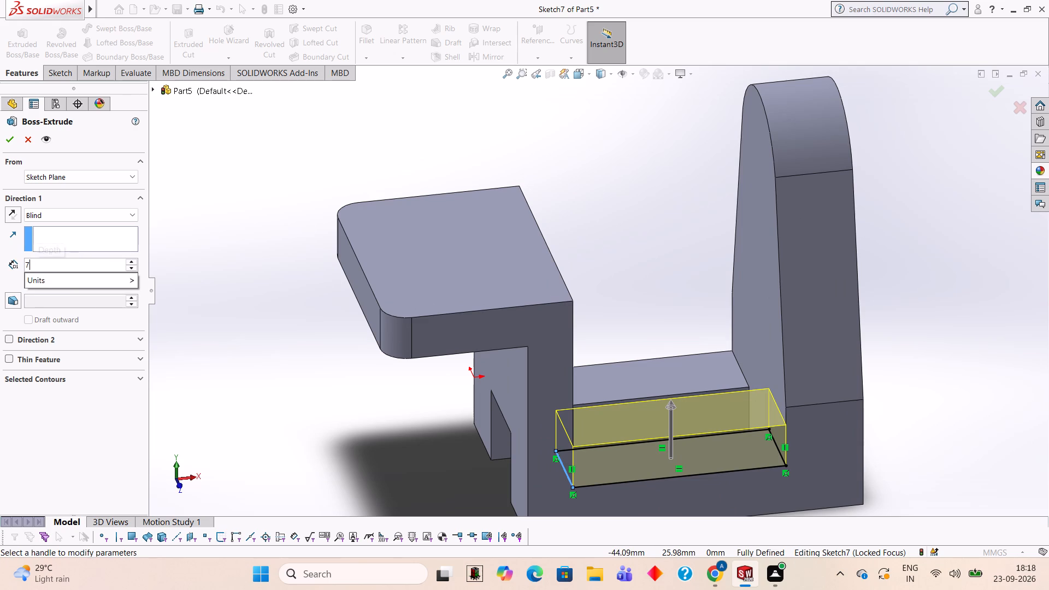
{"action": "key", "text": "BackSpace"}
{"action": "key", "text": "5"}
{"action": "key", "text": "Return"}
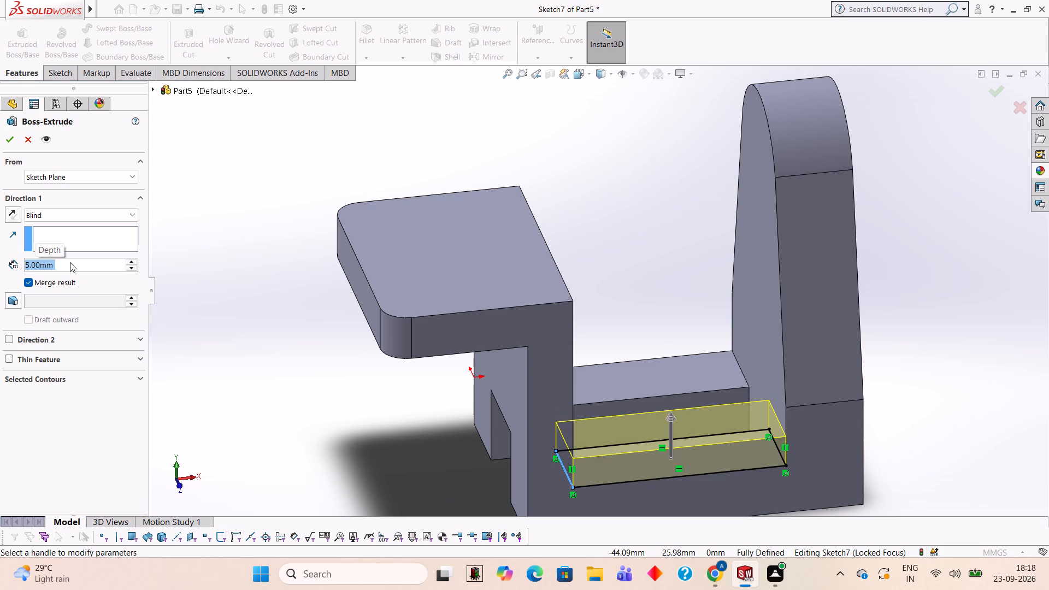
{"action": "key", "text": "3"}
{"action": "key", "text": "Return"}
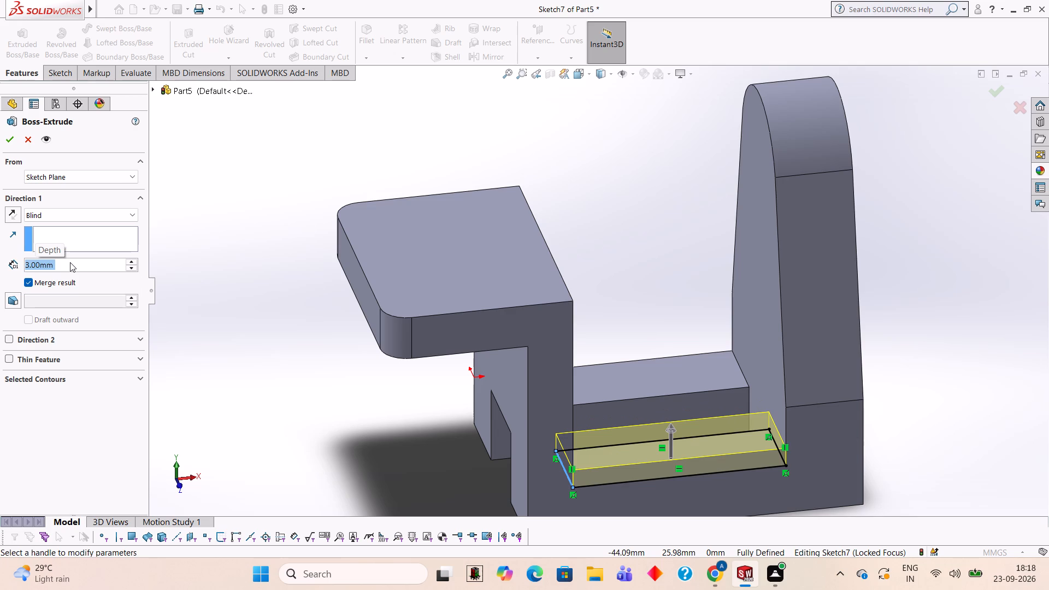
{"action": "left_click", "coordinate": [8, 134]}
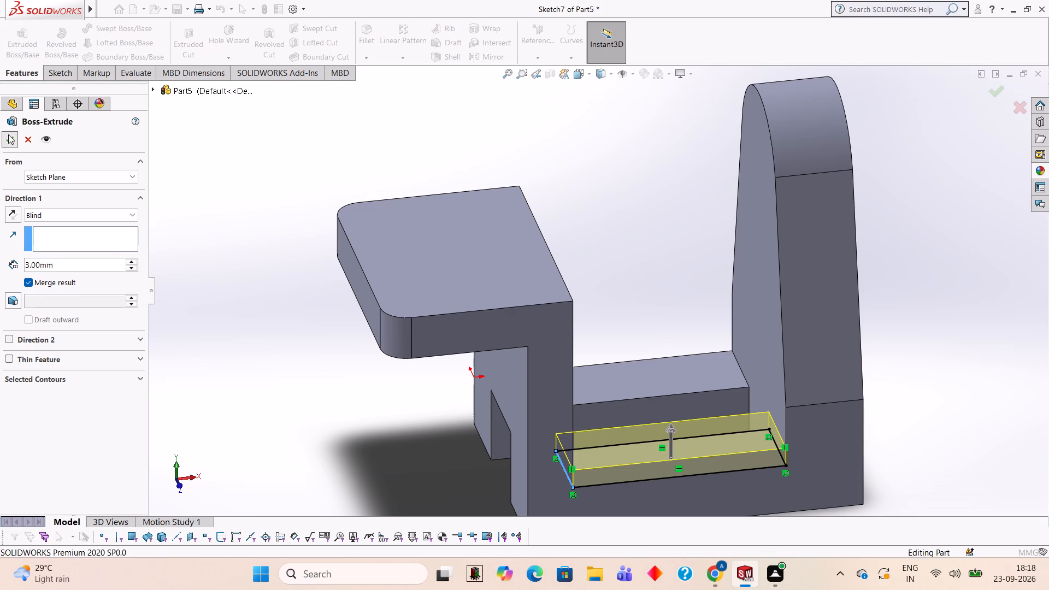
{"action": "left_click", "coordinate": [221, 210]}
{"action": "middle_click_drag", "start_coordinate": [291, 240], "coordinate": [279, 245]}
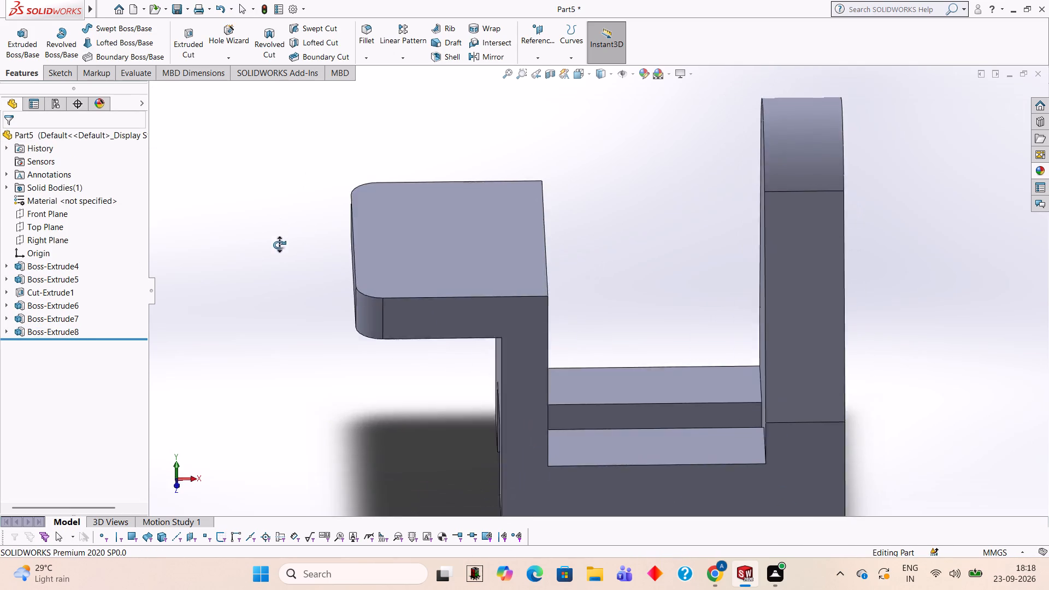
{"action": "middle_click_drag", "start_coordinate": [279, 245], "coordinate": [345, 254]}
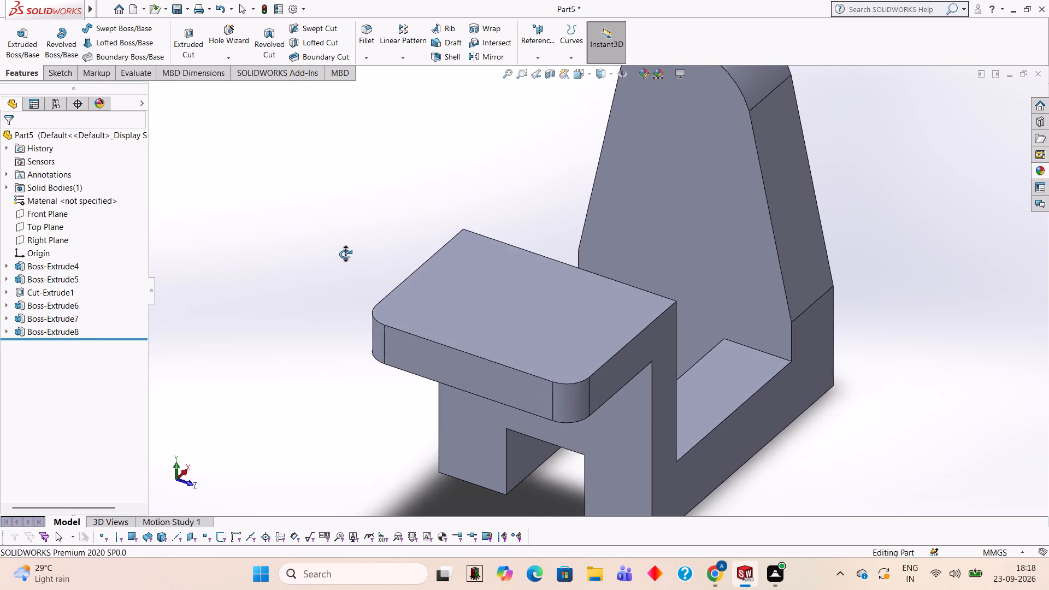
Undo the 3 mm extrusion on the base rail's +Z side, keeping its full rectangle sketch open.
{"action": "middle_click_drag", "start_coordinate": [345, 254], "coordinate": [317, 254]}
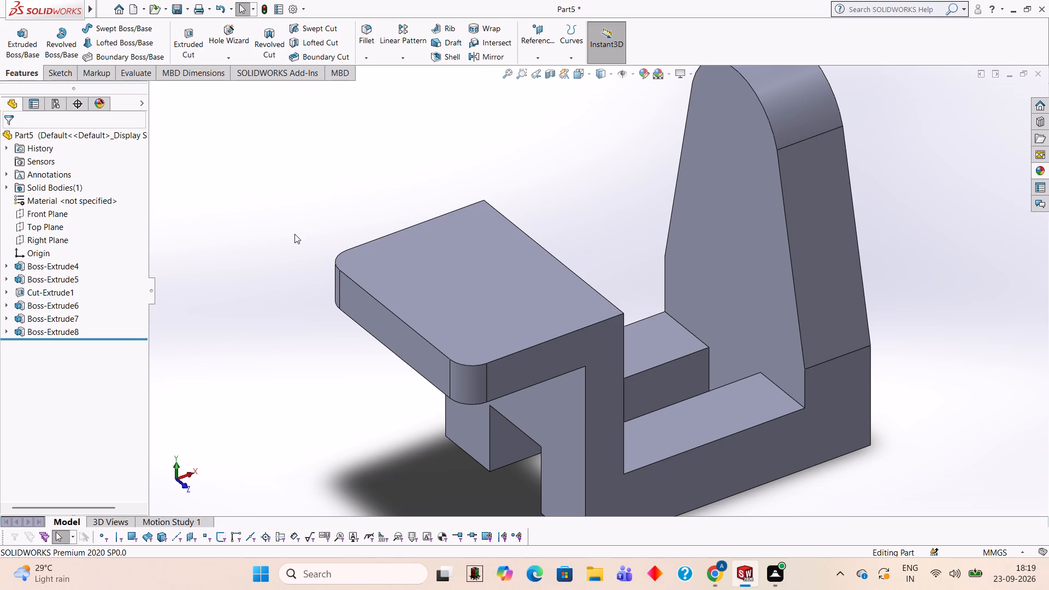
{"action": "middle_click_drag", "start_coordinate": [458, 173], "coordinate": [497, 194]}
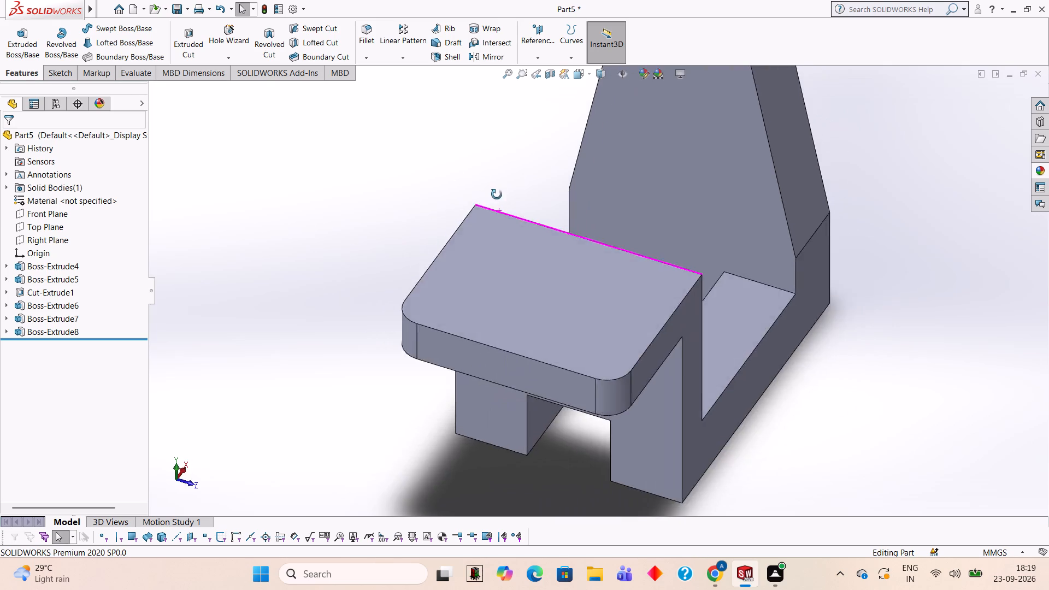
{"action": "middle_click_drag", "start_coordinate": [497, 194], "coordinate": [652, 161]}
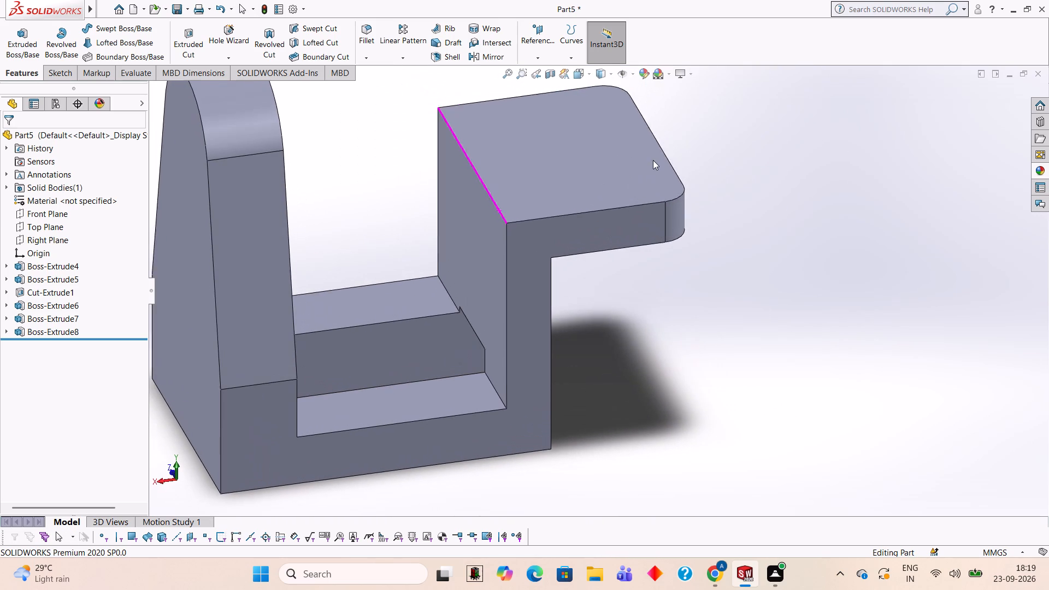
{"action": "middle_click_drag", "start_coordinate": [711, 232], "coordinate": [699, 175]}
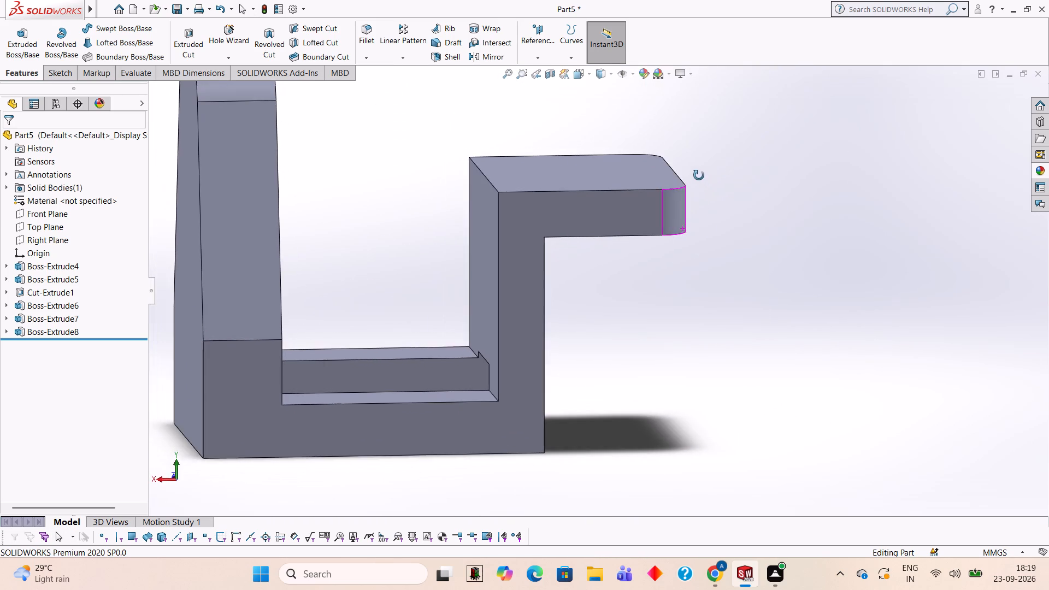
{"action": "middle_click_drag", "start_coordinate": [699, 175], "coordinate": [710, 158]}
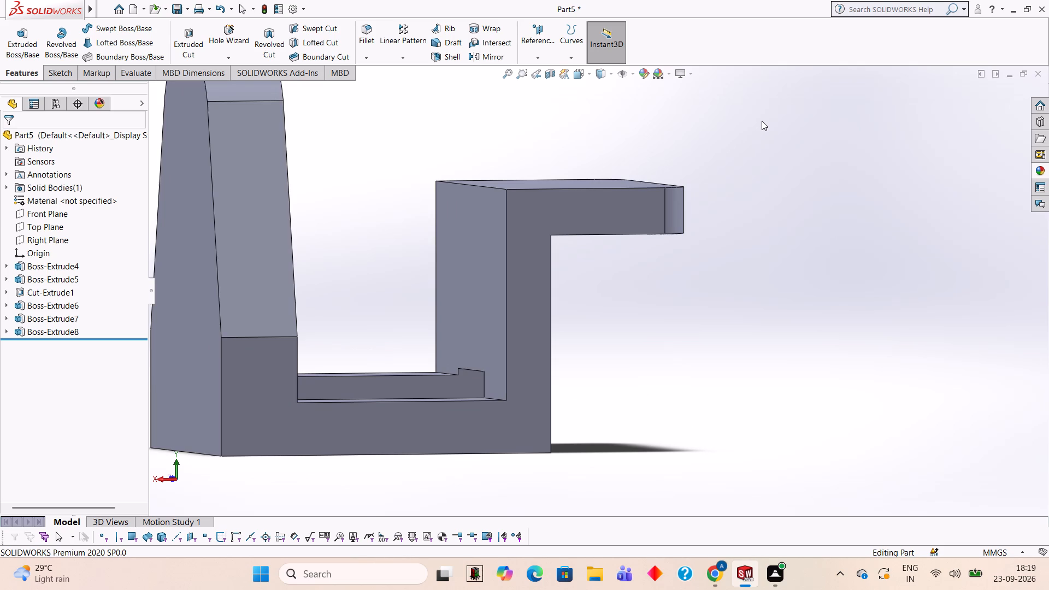
{"action": "key", "text": "ctrl+z"}
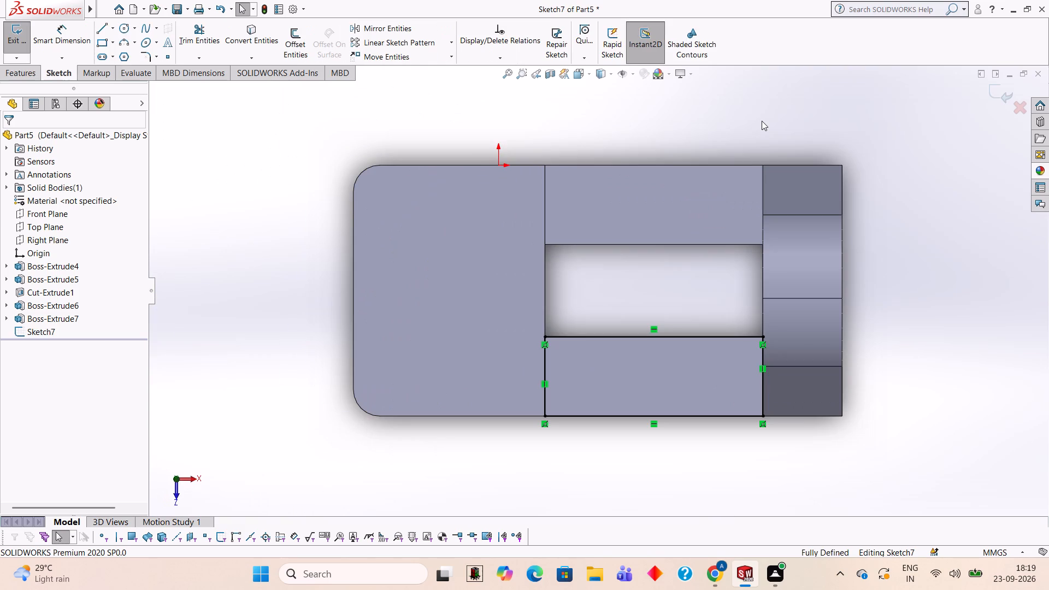
{"action": "key", "text": "ctrl+z"}
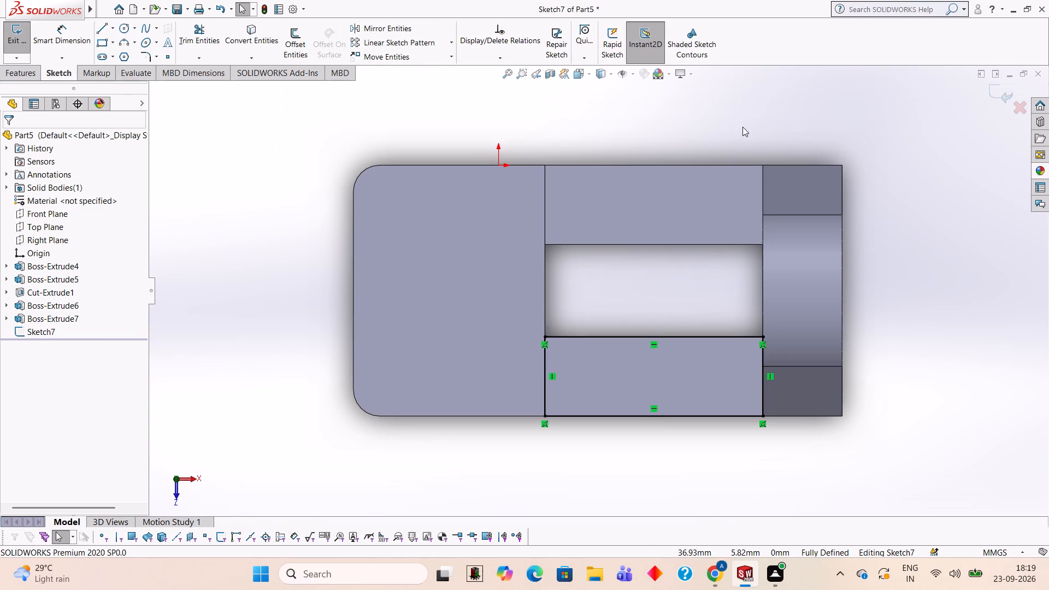
{"action": "key", "text": "ctrl+z"}
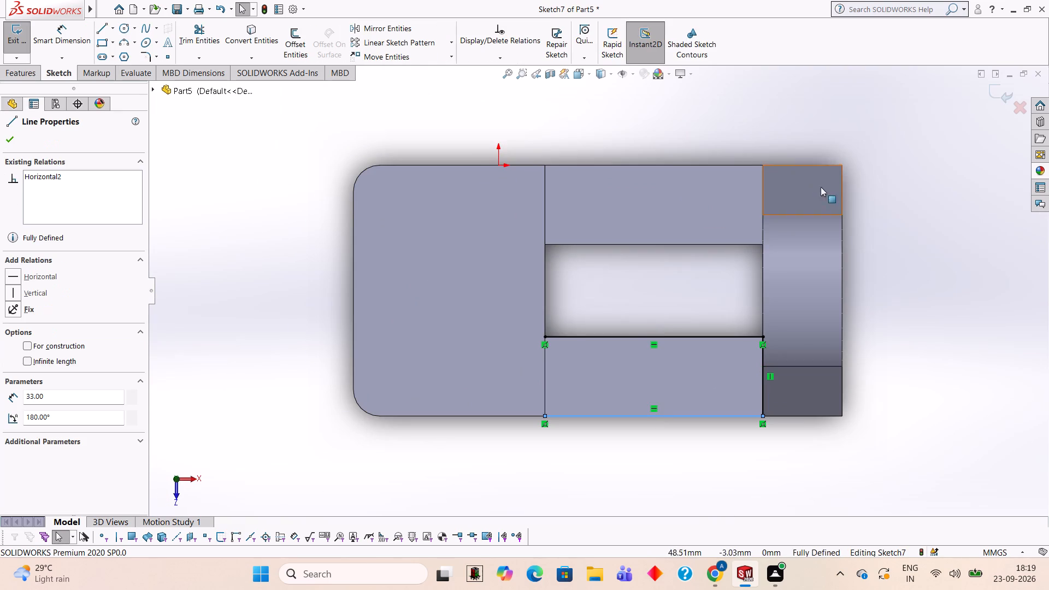
{"action": "middle_click_drag", "start_coordinate": [917, 305], "coordinate": [910, 228]}
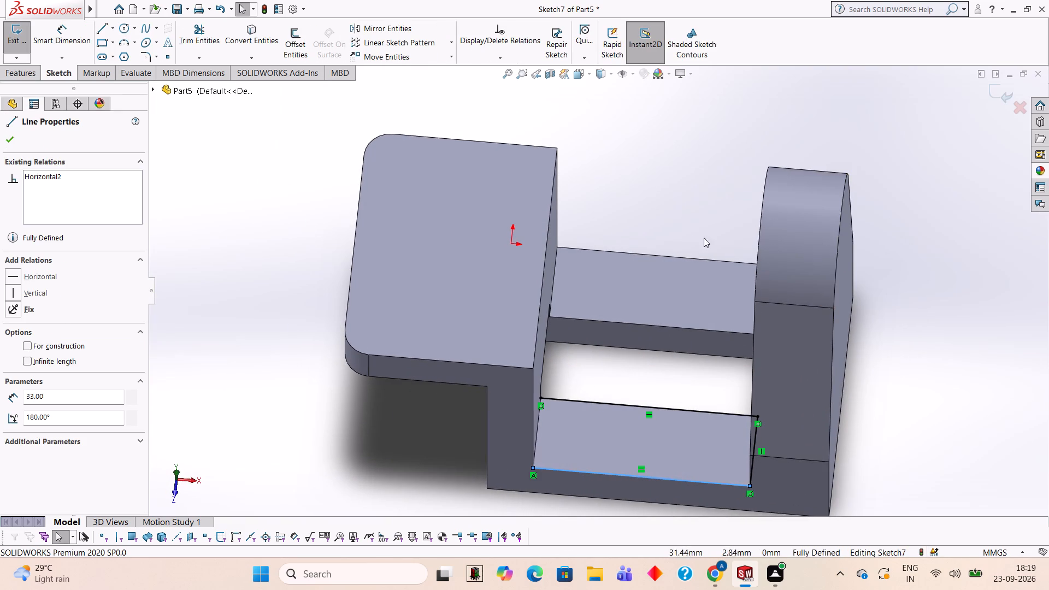
{"action": "middle_click_drag", "start_coordinate": [669, 232], "coordinate": [638, 273]}
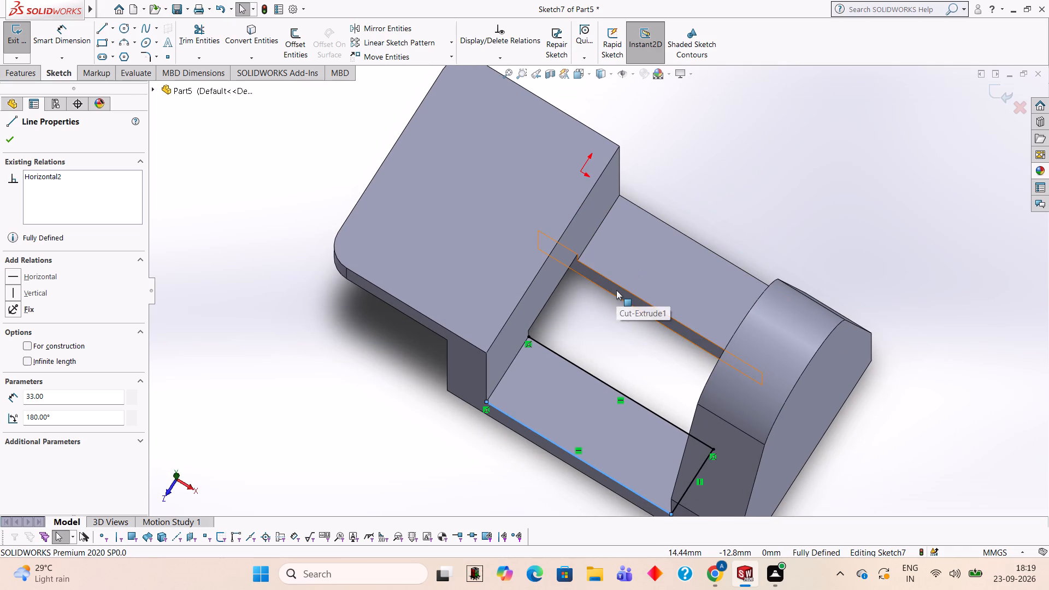
{"action": "key", "text": "ctrl+y"}
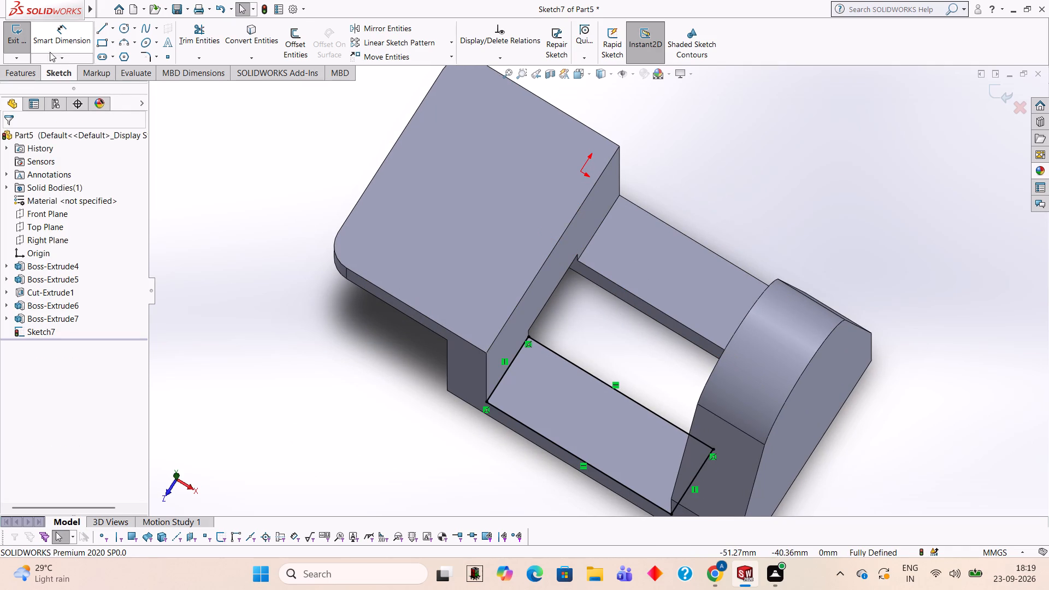
Extrude the rectangle on the +Z side of the base rail 2 mm upward, merged with the body.
{"action": "left_click", "coordinate": [28, 74]}
{"action": "left_click", "coordinate": [28, 55]}
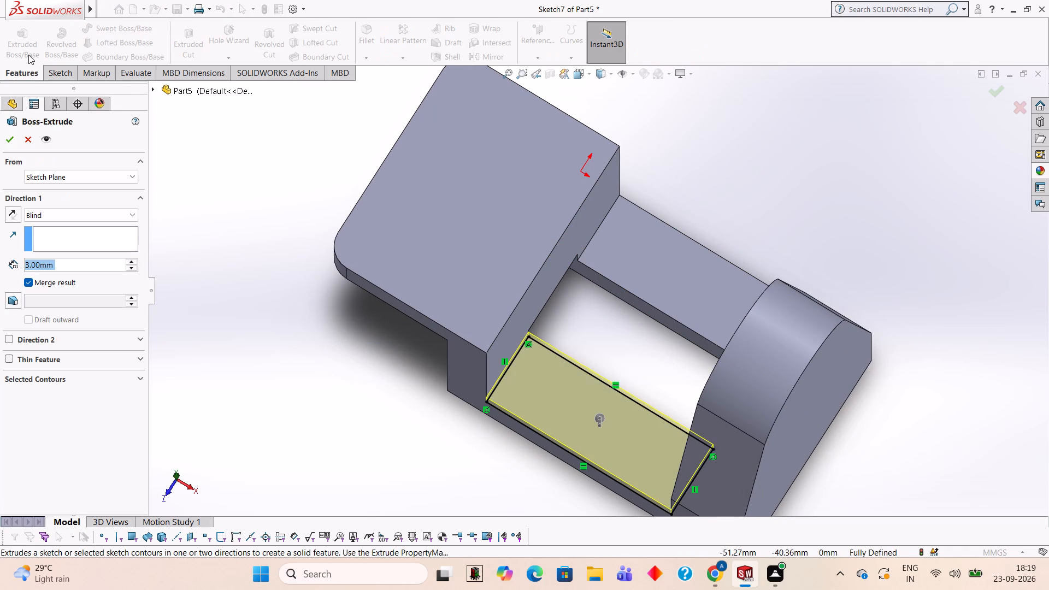
{"action": "key", "text": "2"}
{"action": "key", "text": "Return"}
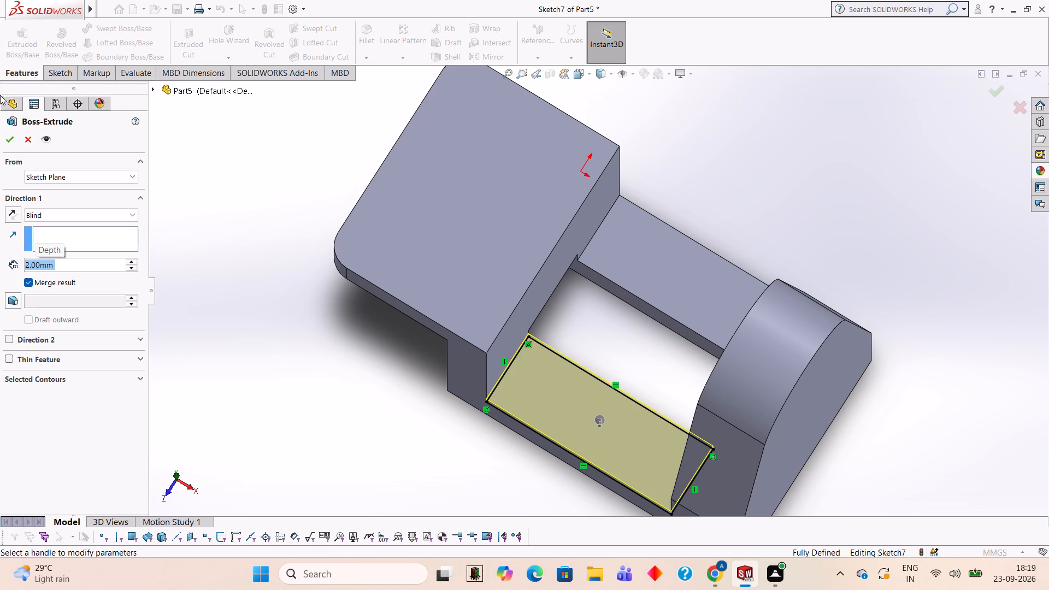
{"action": "left_click", "coordinate": [5, 146]}
{"action": "left_click", "coordinate": [203, 293]}
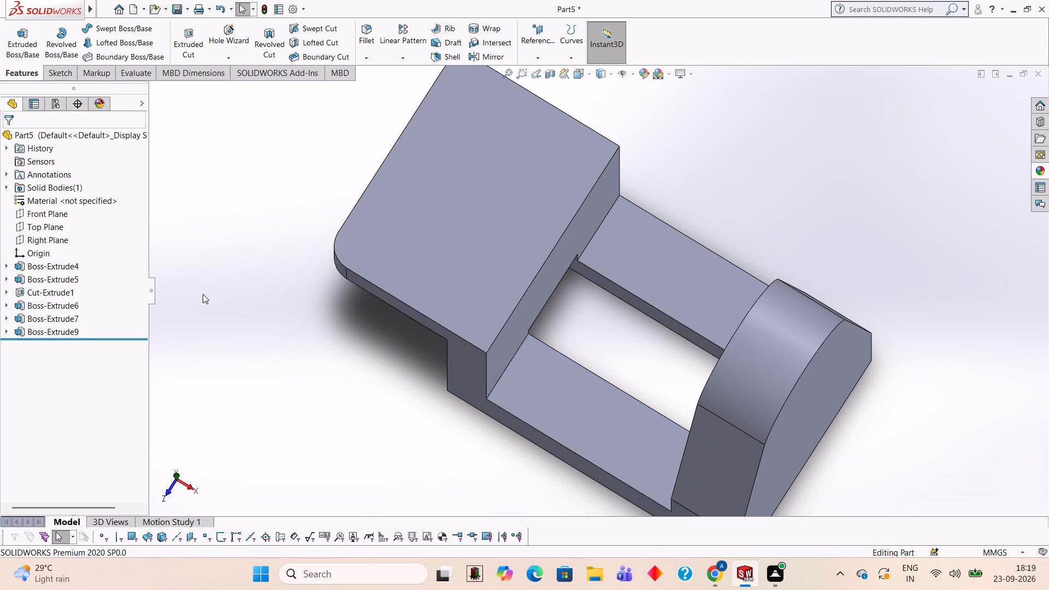
Sketch a 33 by 12 mm rectangle covering the base rail's top face on the -Z side of the slot.
{"action": "middle_click_drag", "start_coordinate": [206, 294], "coordinate": [226, 186]}
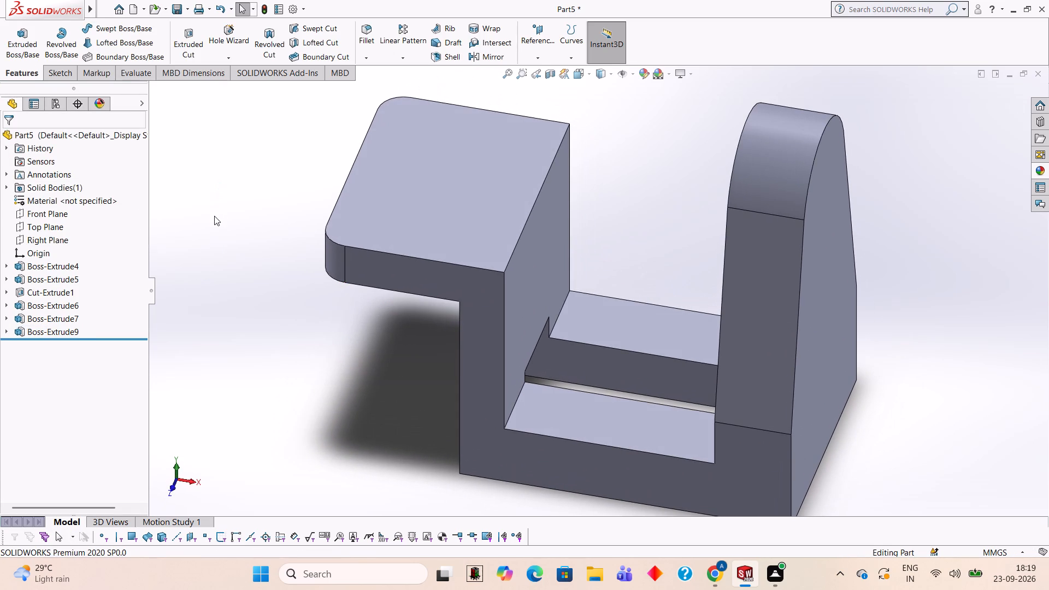
{"action": "middle_click_drag", "start_coordinate": [210, 214], "coordinate": [180, 175]}
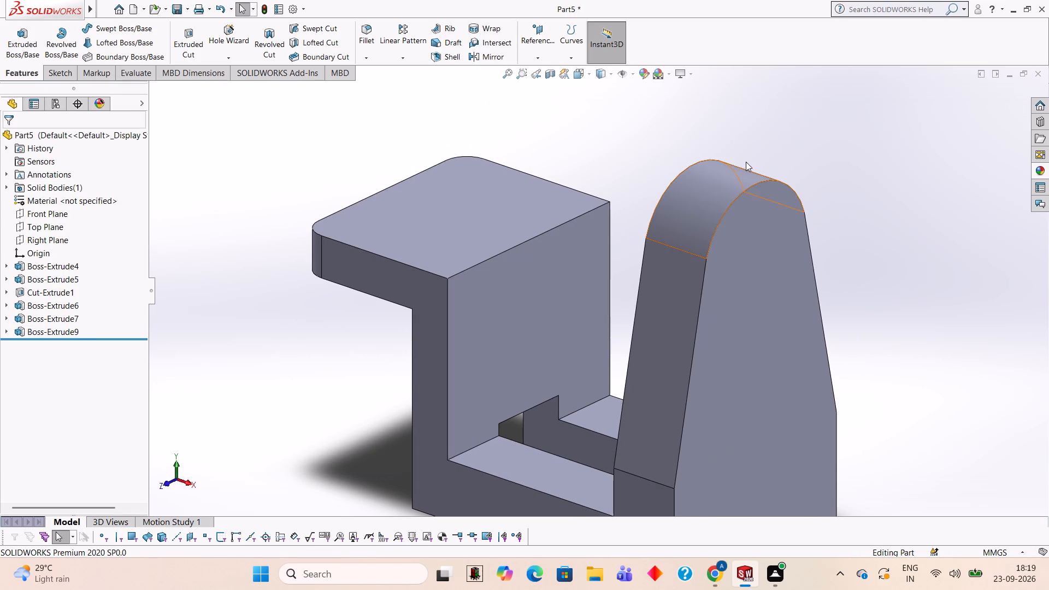
{"action": "middle_click_drag", "start_coordinate": [737, 162], "coordinate": [792, 358]}
{"action": "left_click", "coordinate": [633, 98]}
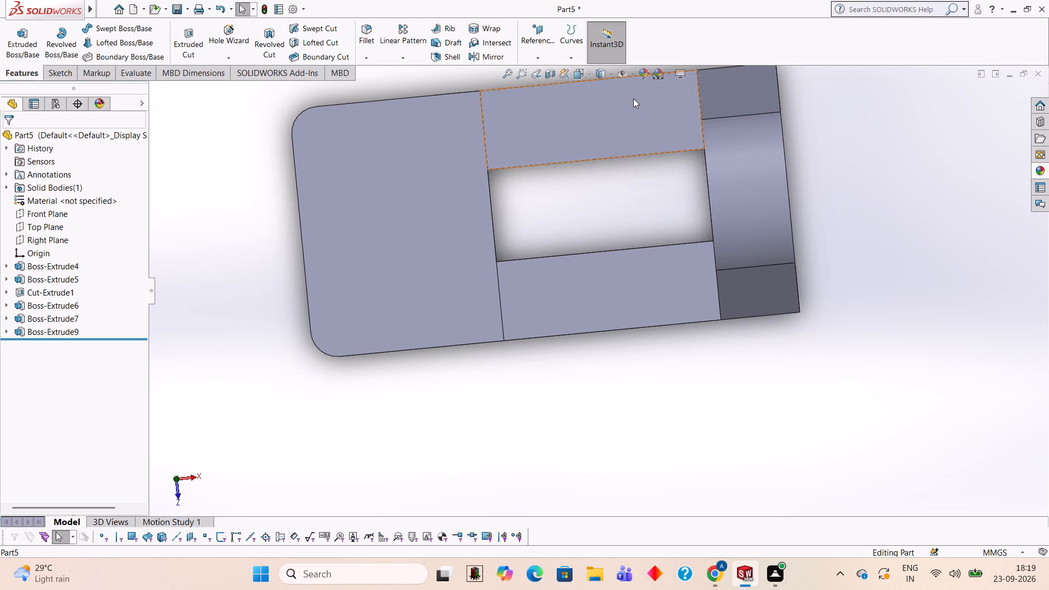
{"action": "left_click", "coordinate": [688, 68]}
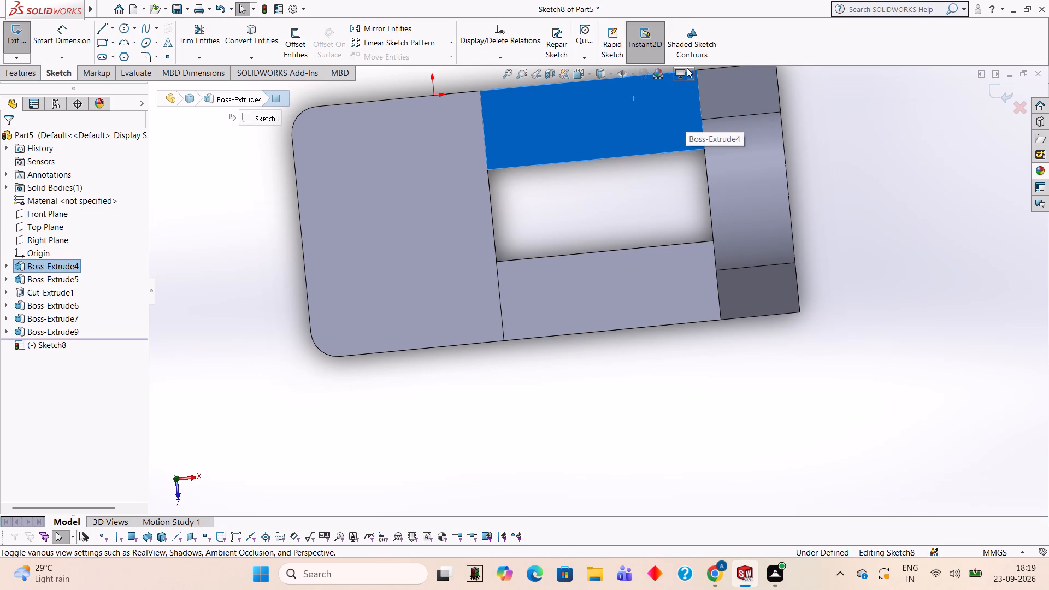
{"action": "key", "text": "ctrl+8"}
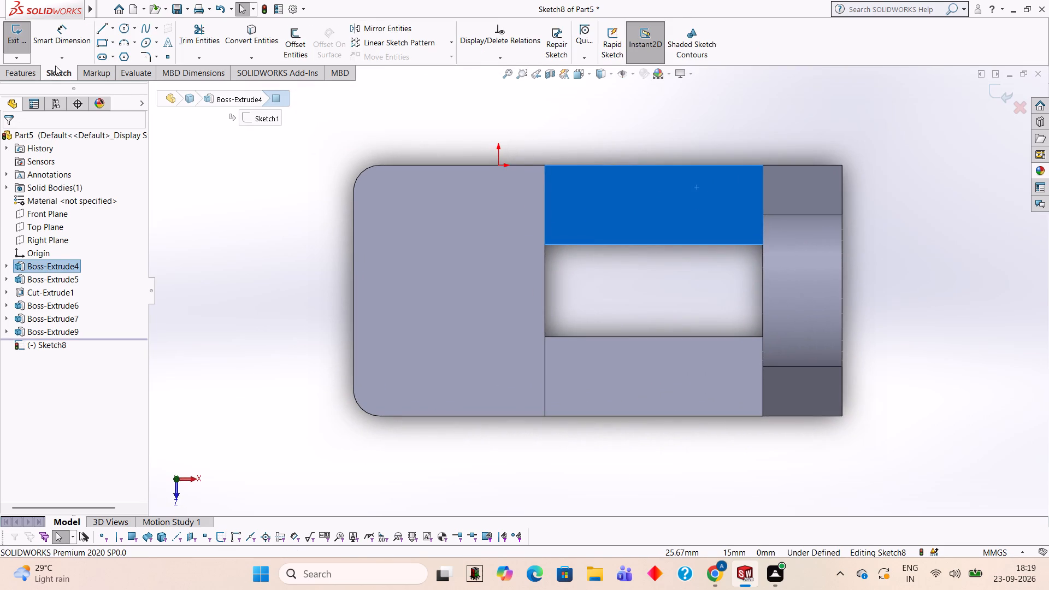
{"action": "left_click", "coordinate": [104, 24]}
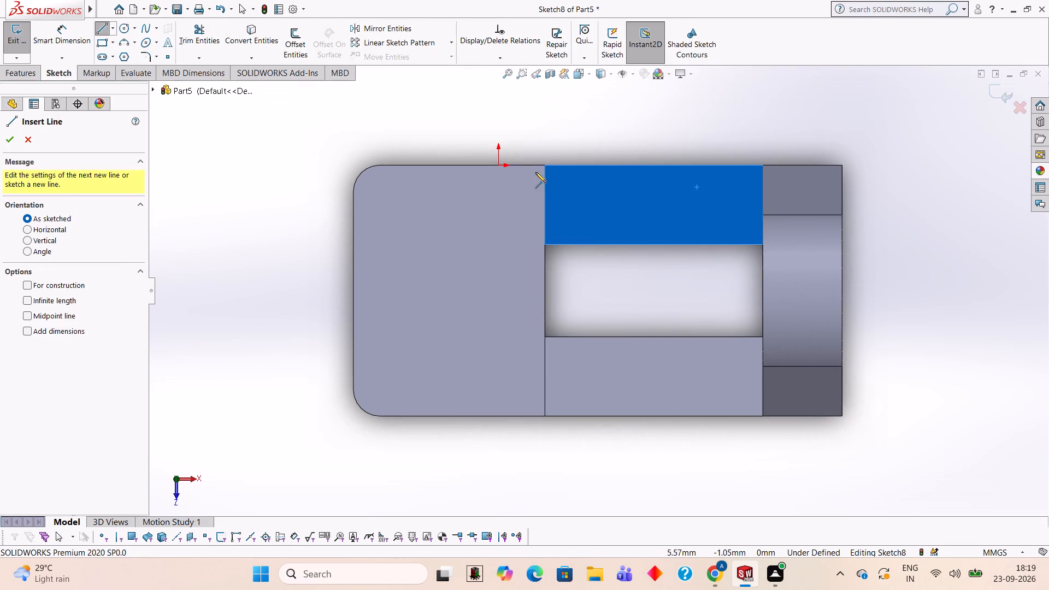
{"action": "left_click", "coordinate": [545, 166]}
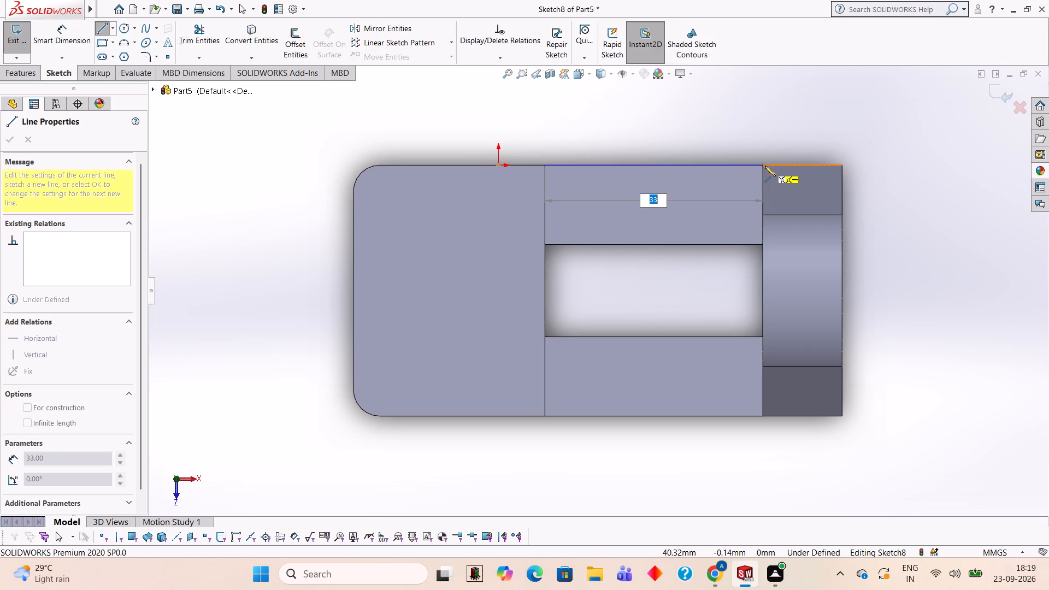
{"action": "left_click", "coordinate": [761, 166]}
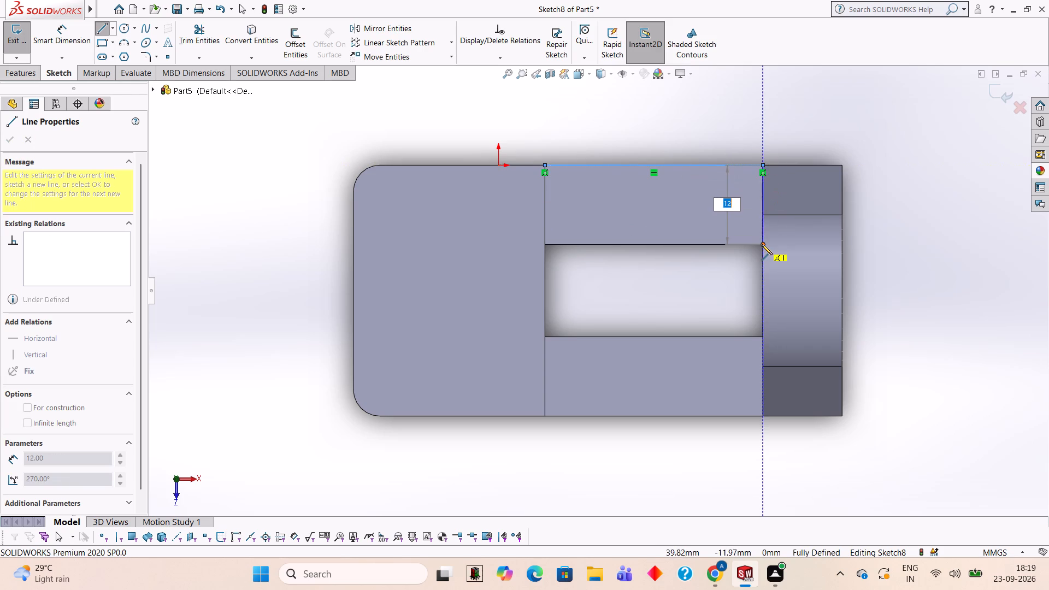
{"action": "left_click", "coordinate": [762, 244]}
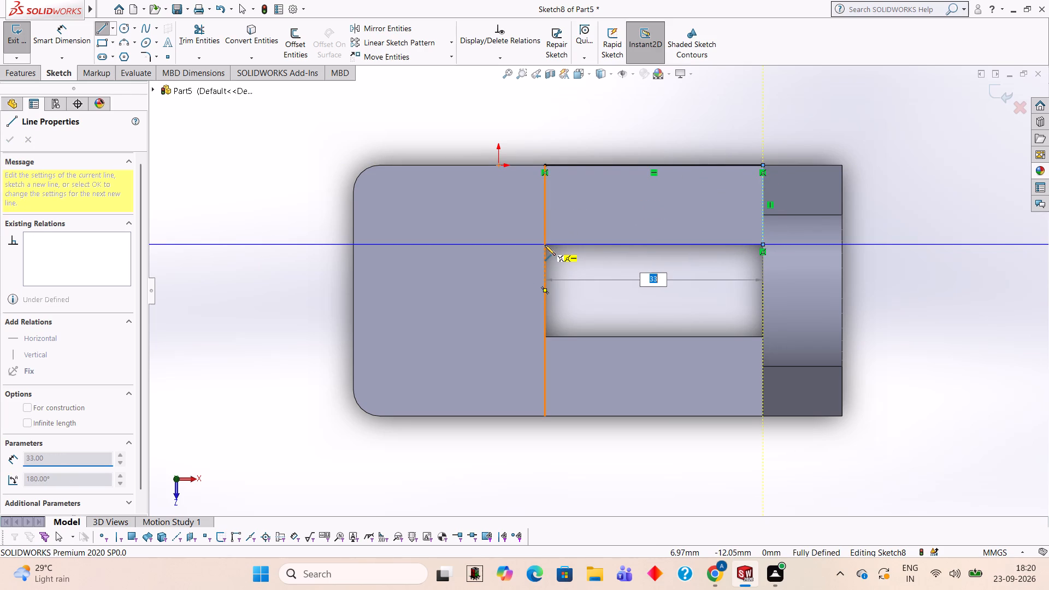
{"action": "left_click", "coordinate": [545, 243]}
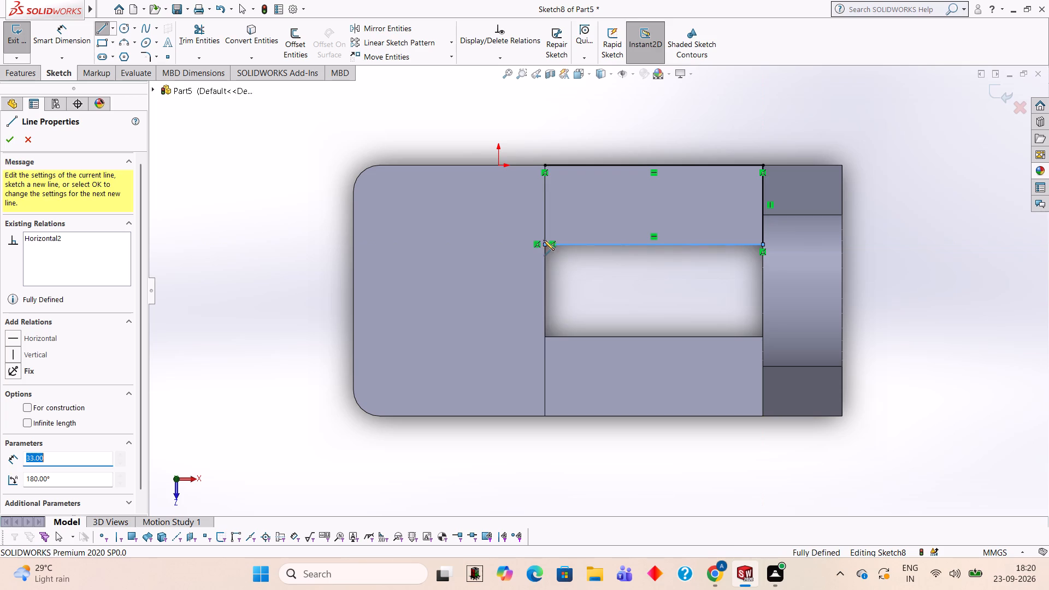
{"action": "left_click", "coordinate": [543, 165]}
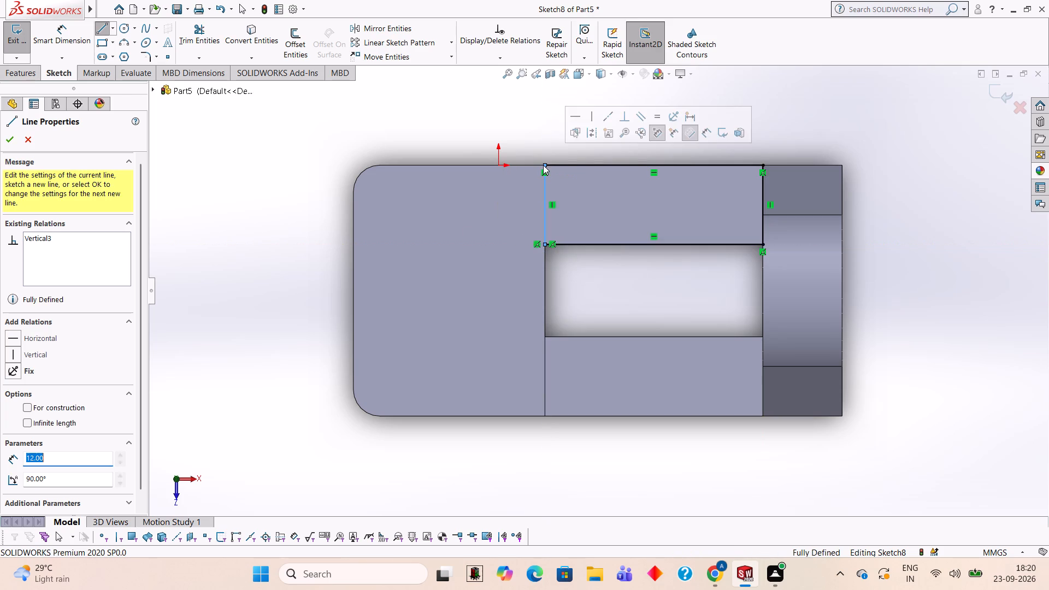
{"action": "key", "text": "Escape"}
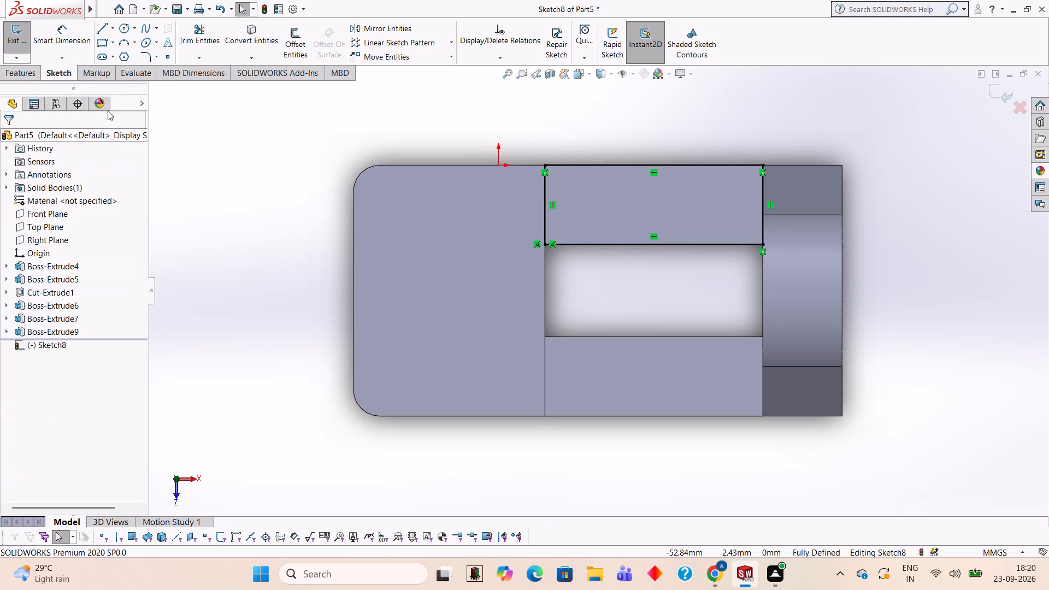
Extrude the rectangle on the -Z side of the base rail 2 mm upward, merged with the body.
{"action": "left_click", "coordinate": [32, 77]}
{"action": "left_click", "coordinate": [36, 38]}
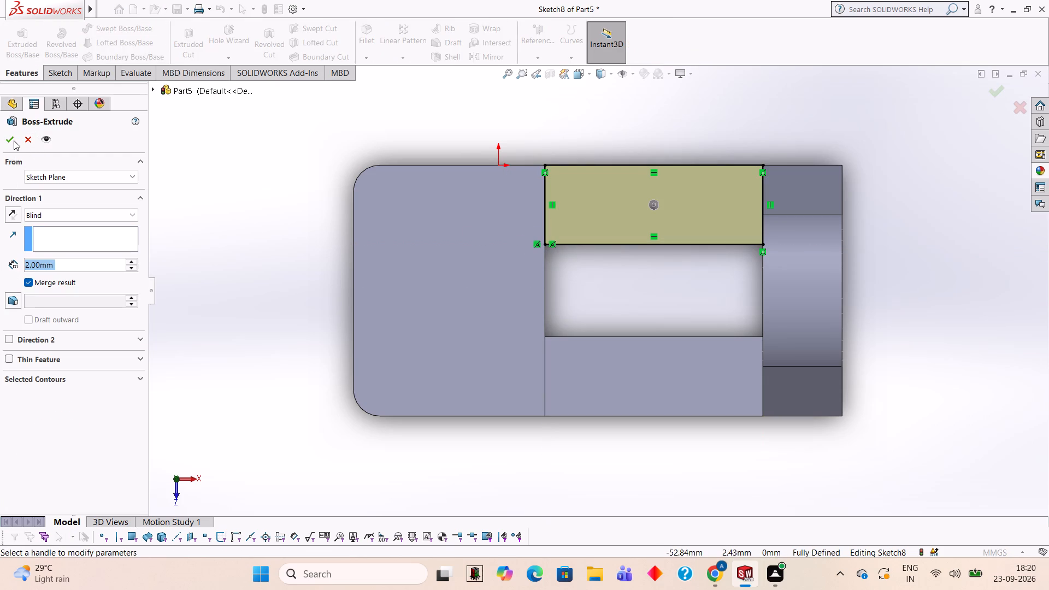
{"action": "left_click", "coordinate": [10, 138]}
{"action": "left_click", "coordinate": [225, 191]}
Sketch an 8 mm diameter circle on the flange's top face, centred about 9.3 mm in -X and 6.9 mm in +Z from the origin.
{"action": "middle_click_drag", "start_coordinate": [233, 226], "coordinate": [239, 229]}
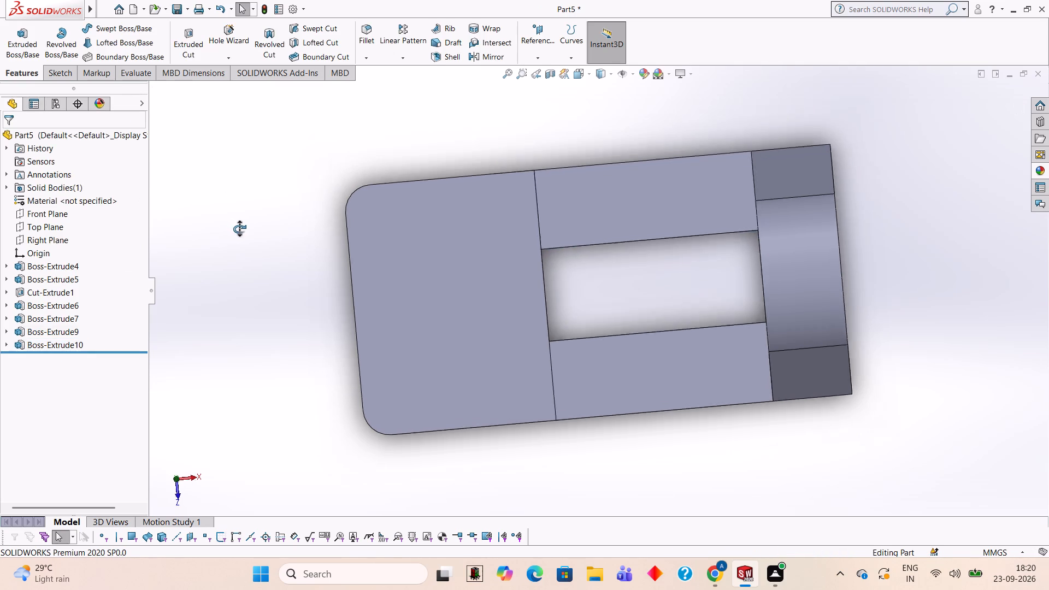
{"action": "middle_click_drag", "start_coordinate": [239, 229], "coordinate": [225, 150]}
{"action": "middle_click_drag", "start_coordinate": [273, 284], "coordinate": [278, 255]}
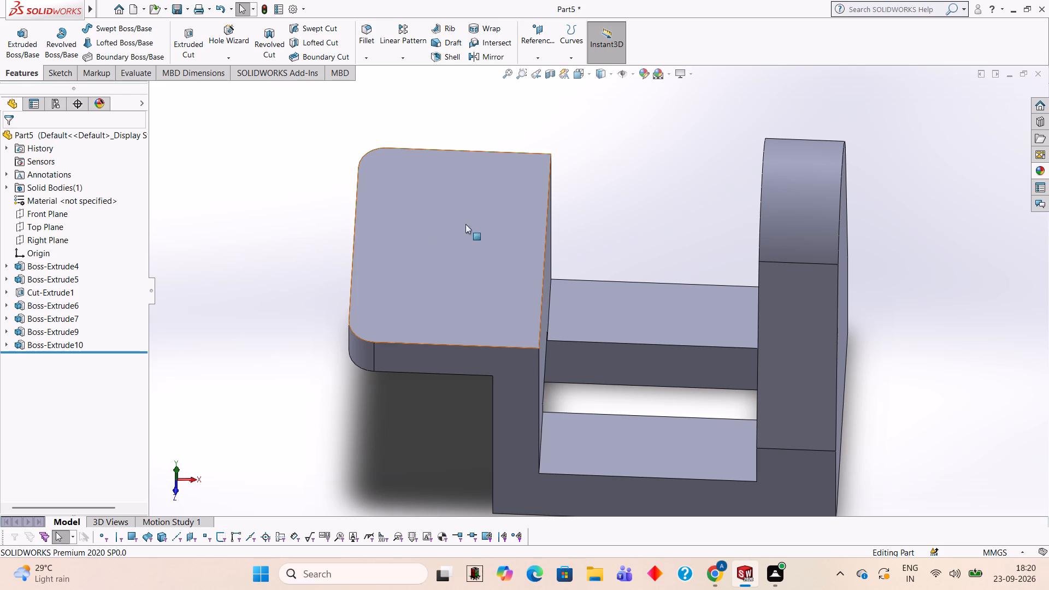
{"action": "left_click", "coordinate": [479, 227]}
{"action": "left_click", "coordinate": [529, 198]}
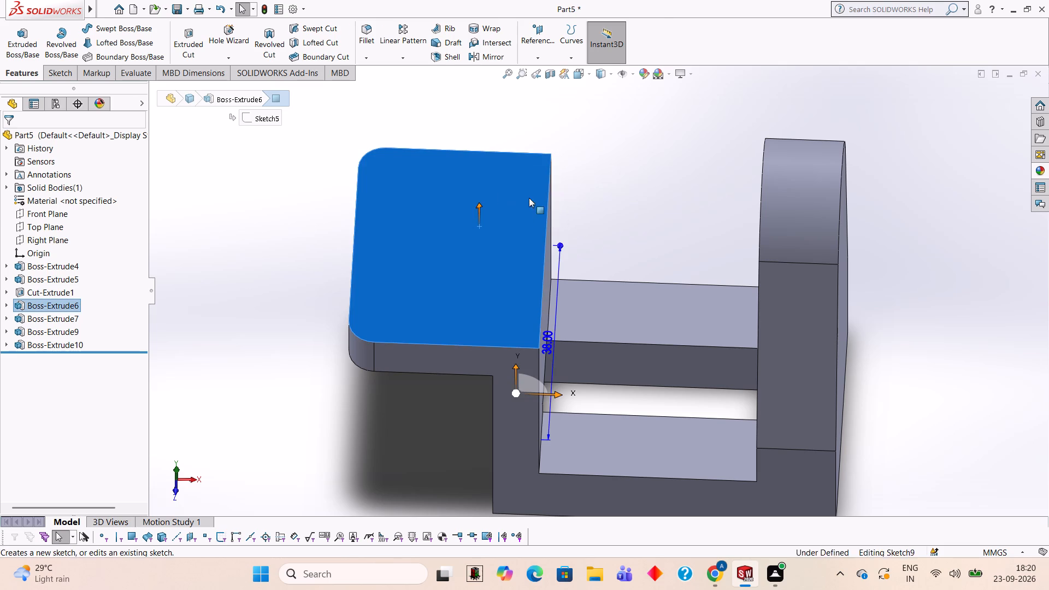
{"action": "key", "text": "ctrl+8"}
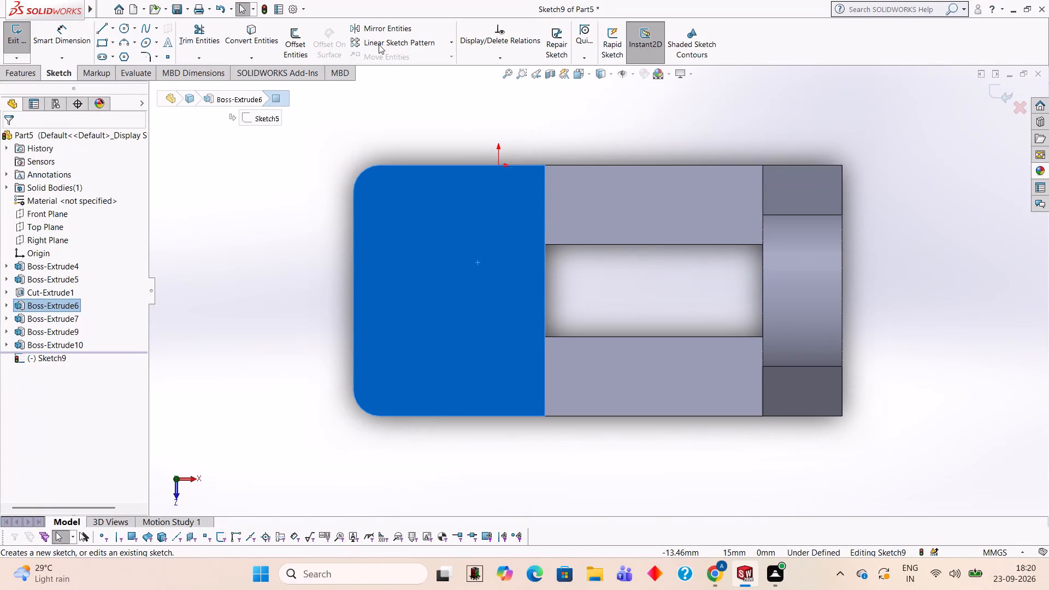
{"action": "left_click", "coordinate": [122, 29]}
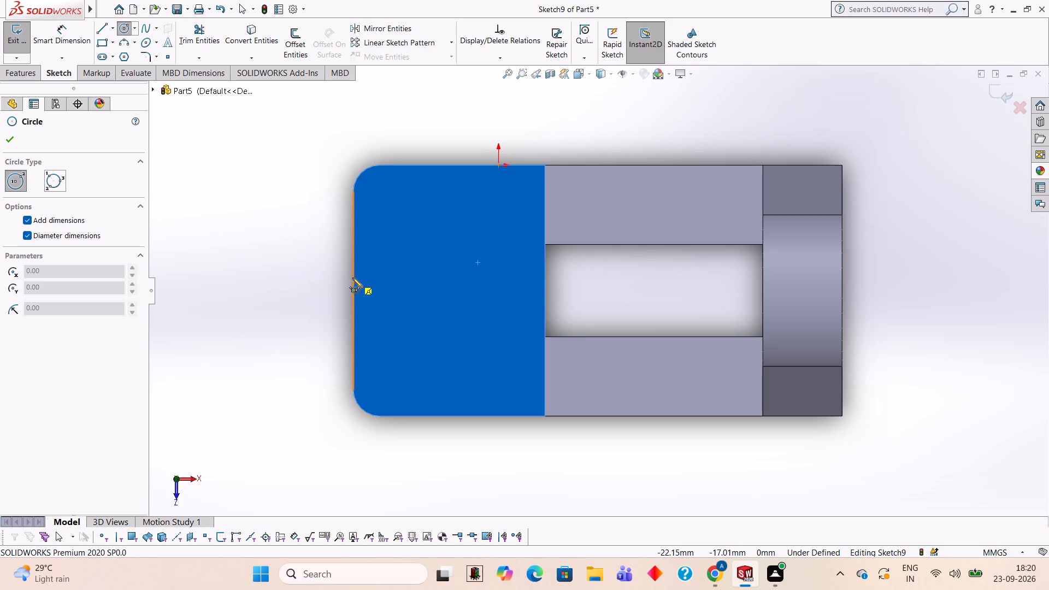
{"action": "left_click", "coordinate": [437, 211]}
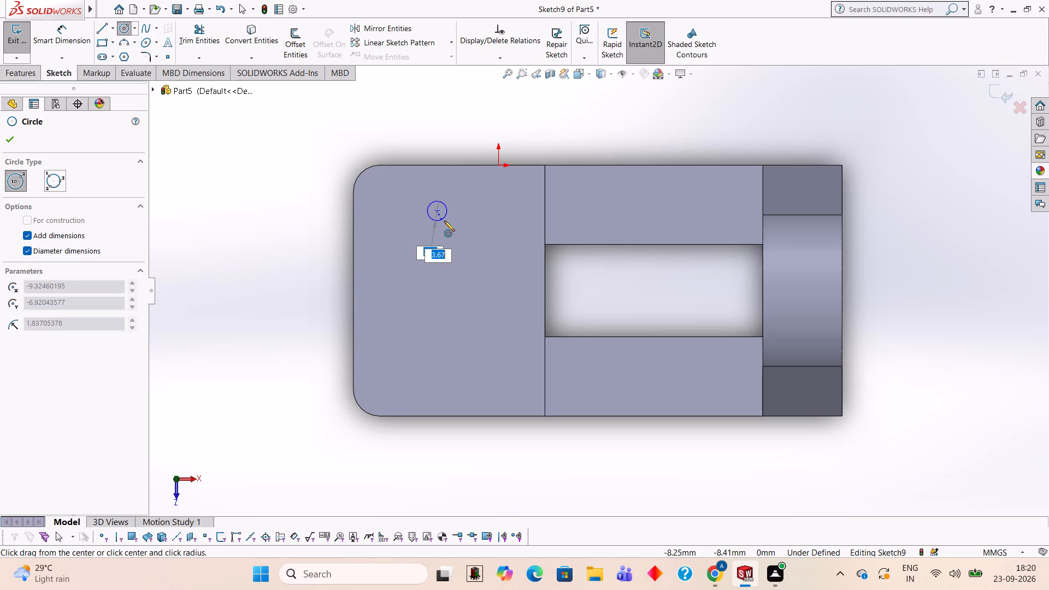
{"action": "key", "text": "8"}
{"action": "key", "text": "Return"}
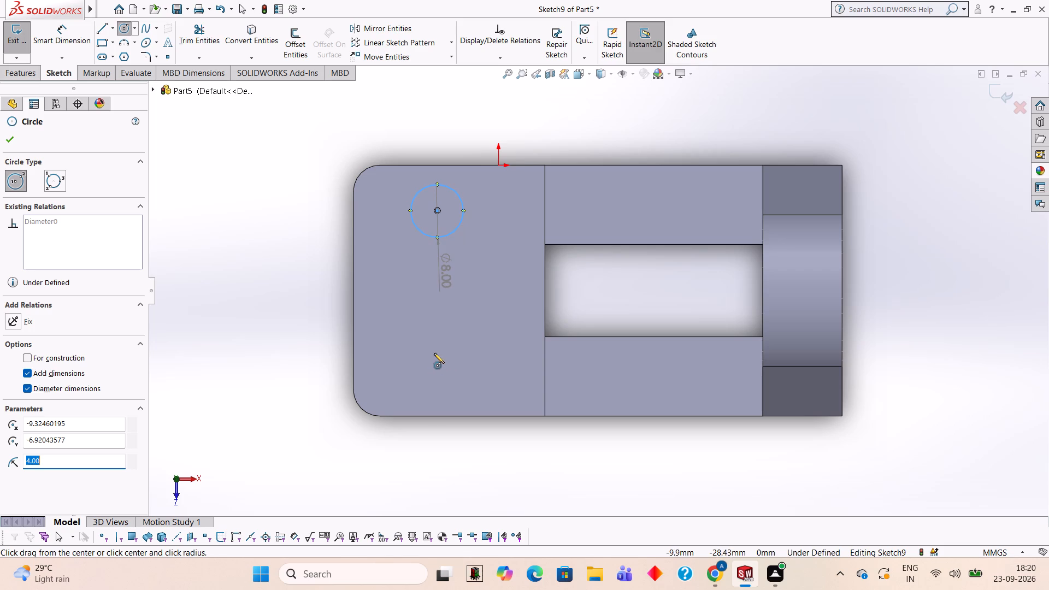
Sketch a second 8 mm diameter circle on the flange's top face, centred about 9.3 mm in -X and 28.3 mm in +Z from the origin.
{"action": "left_click", "coordinate": [437, 352]}
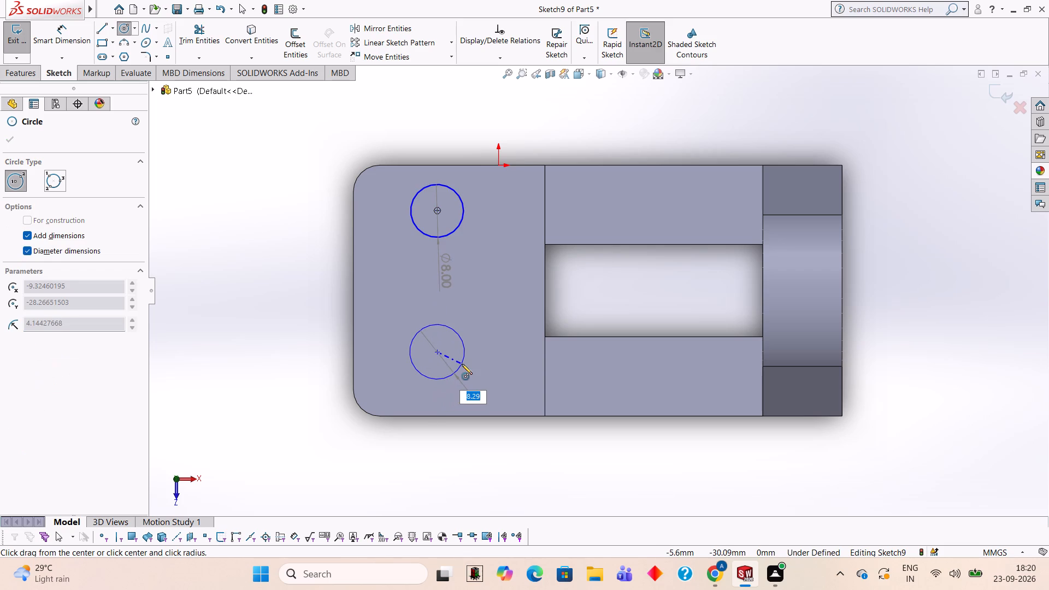
{"action": "key", "text": "8"}
{"action": "key", "text": "Return"}
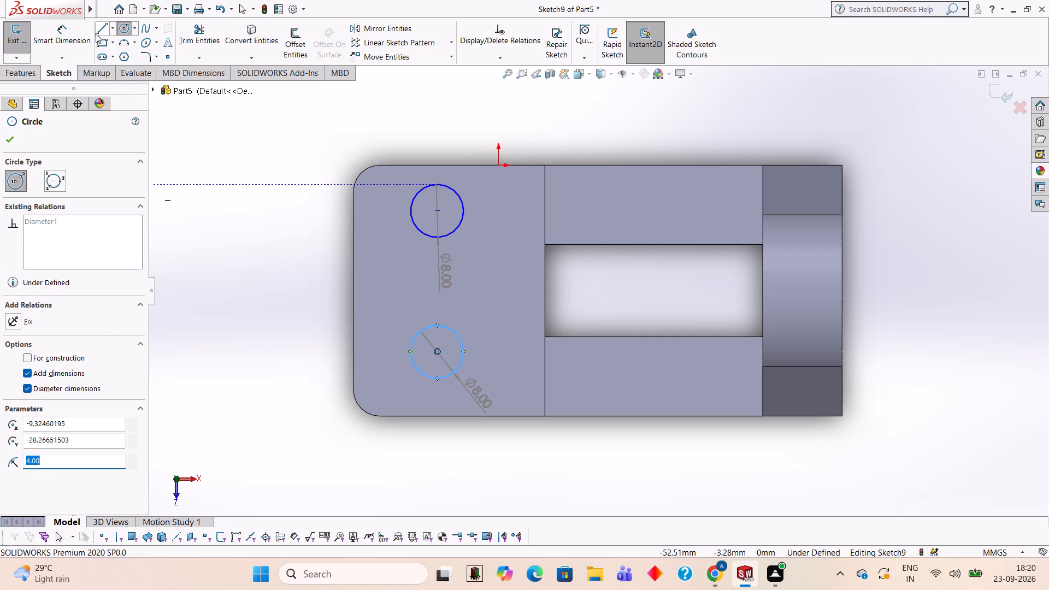
Dimension the centre-to-centre distance between the two flange circles as 20 mm.
{"action": "left_click", "coordinate": [82, 34]}
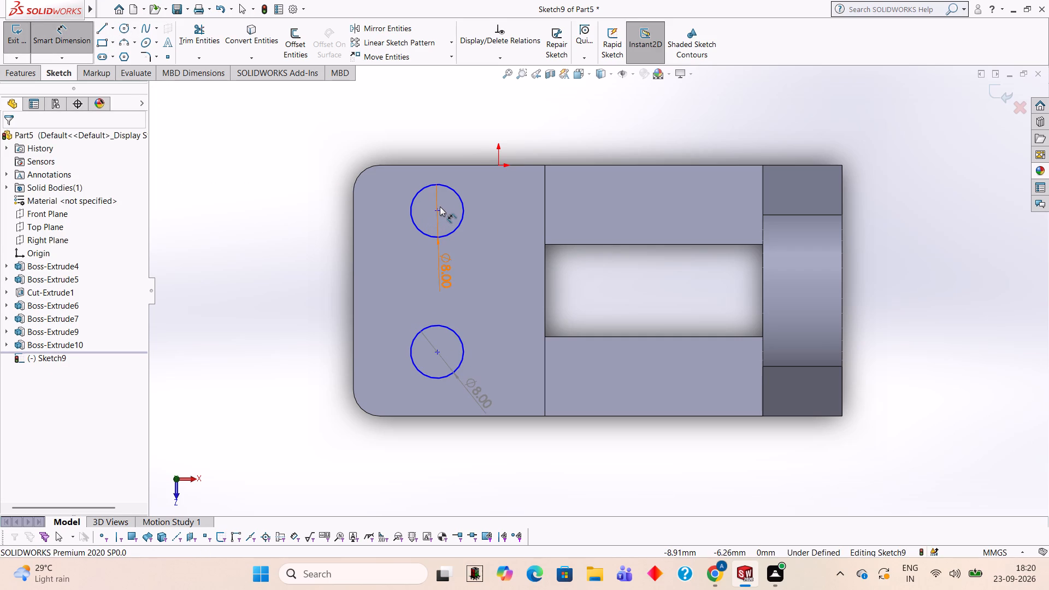
{"action": "left_click", "coordinate": [436, 209]}
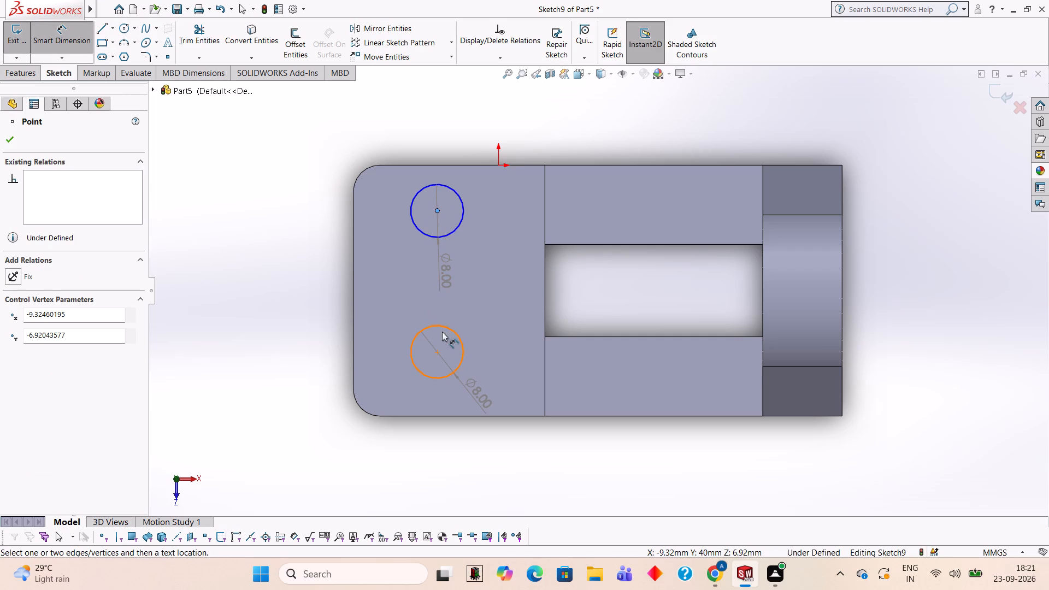
{"action": "left_click", "coordinate": [438, 352]}
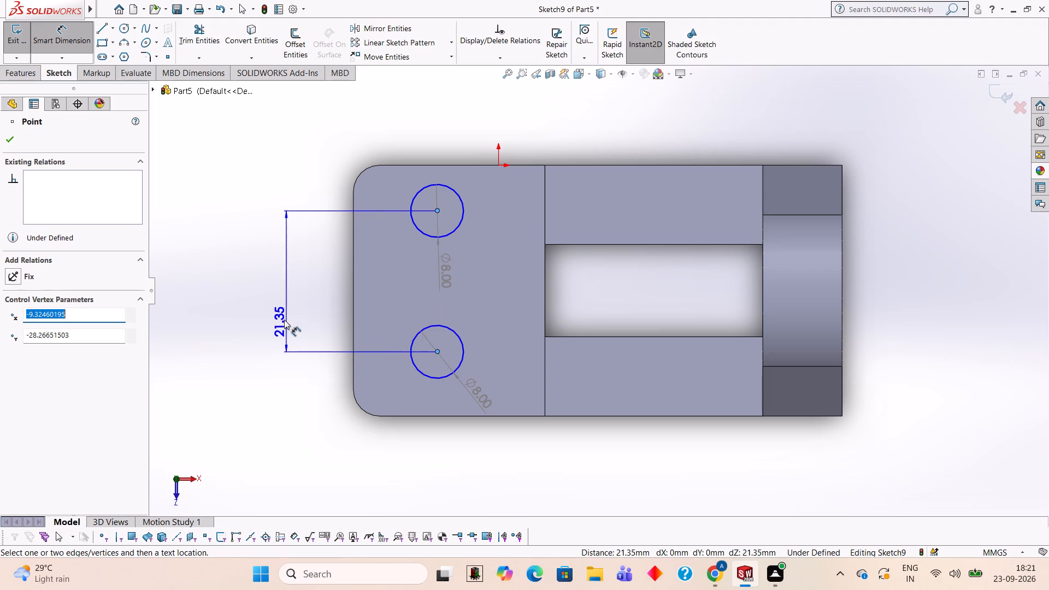
{"action": "left_click", "coordinate": [283, 311]}
{"action": "type", "text": "20"}
{"action": "key", "text": "Return"}
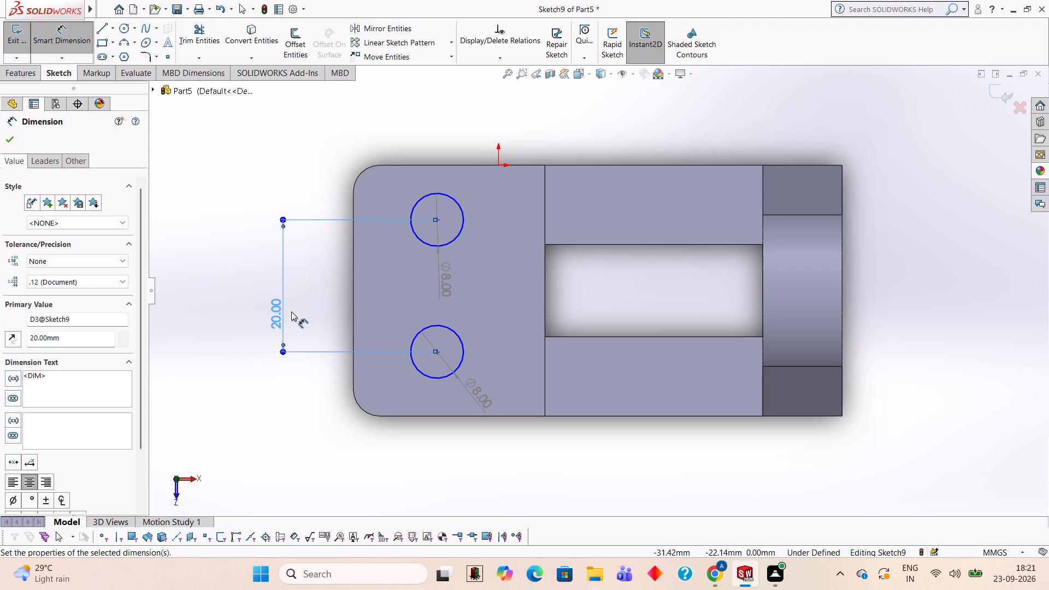
{"action": "key", "text": "Escape"}
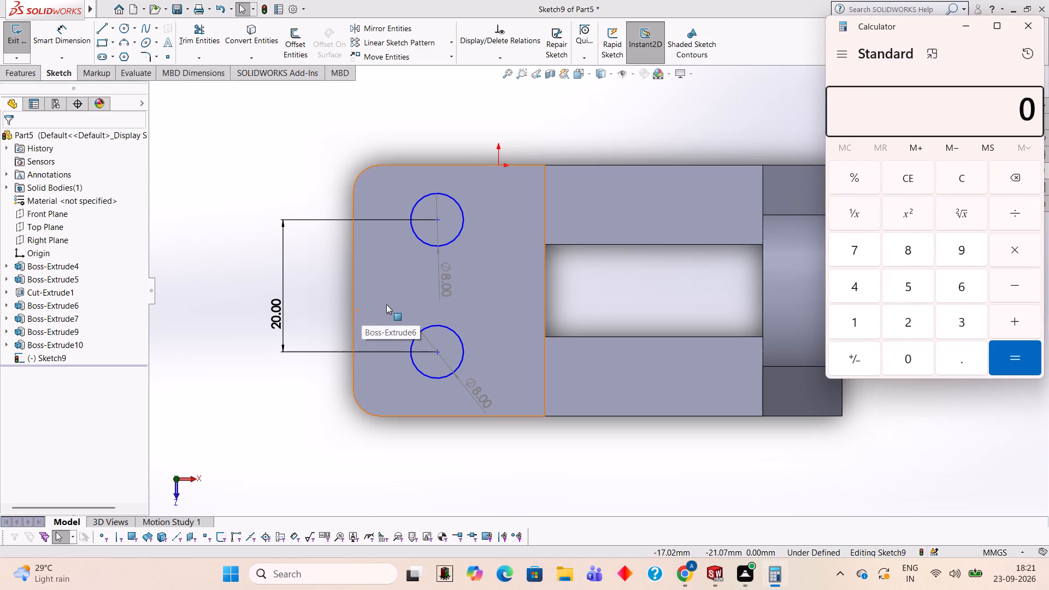
Calculate 25 divided by 2 in Calculator and return to the SOLIDWORKS sketch.
{"action": "type", "text": "25/2"}
{"action": "key", "text": "Return"}
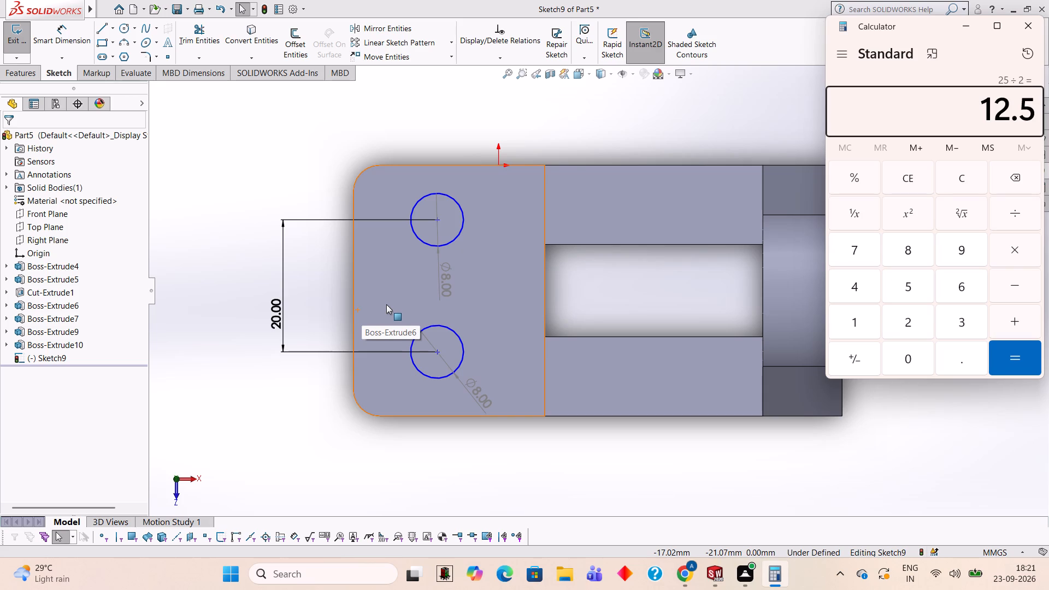
{"action": "left_click", "coordinate": [1044, 31]}
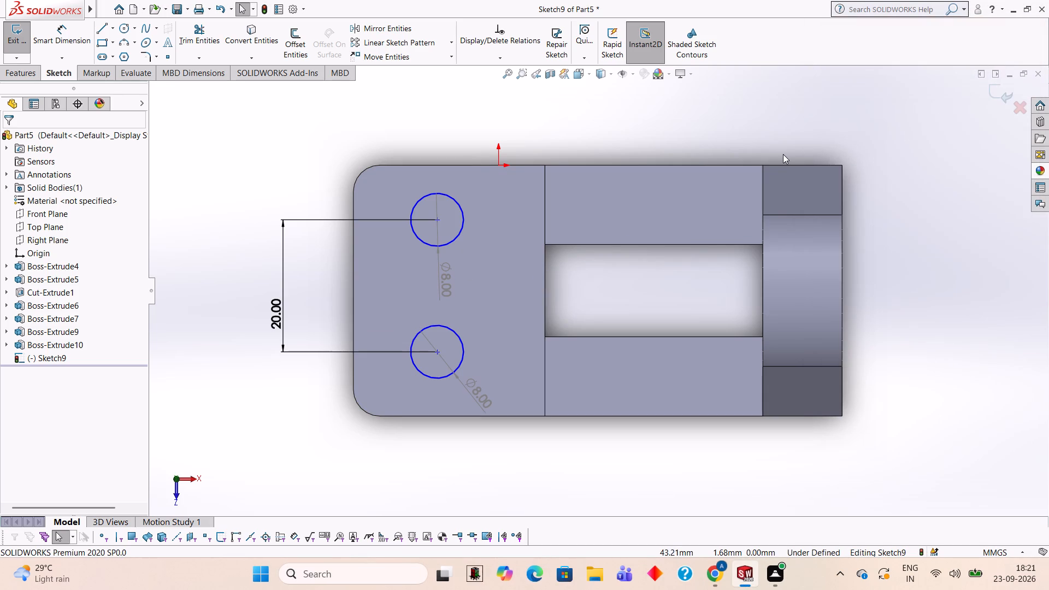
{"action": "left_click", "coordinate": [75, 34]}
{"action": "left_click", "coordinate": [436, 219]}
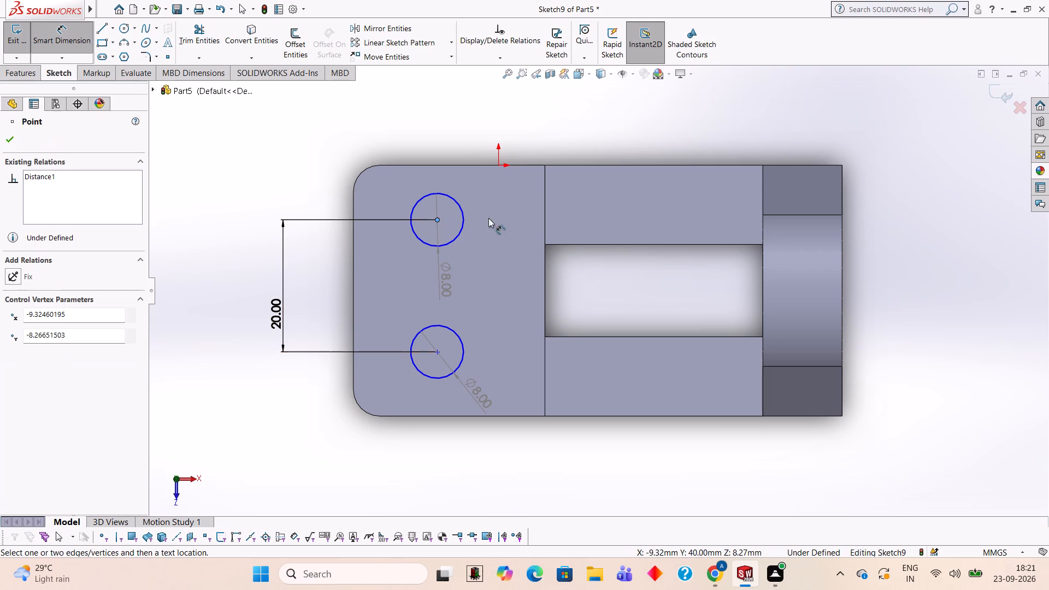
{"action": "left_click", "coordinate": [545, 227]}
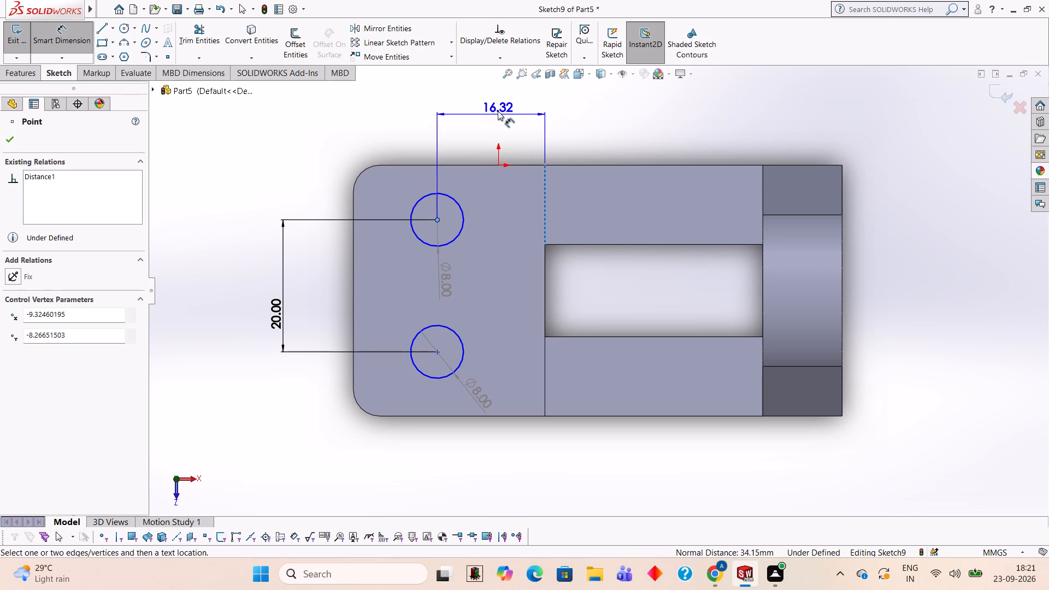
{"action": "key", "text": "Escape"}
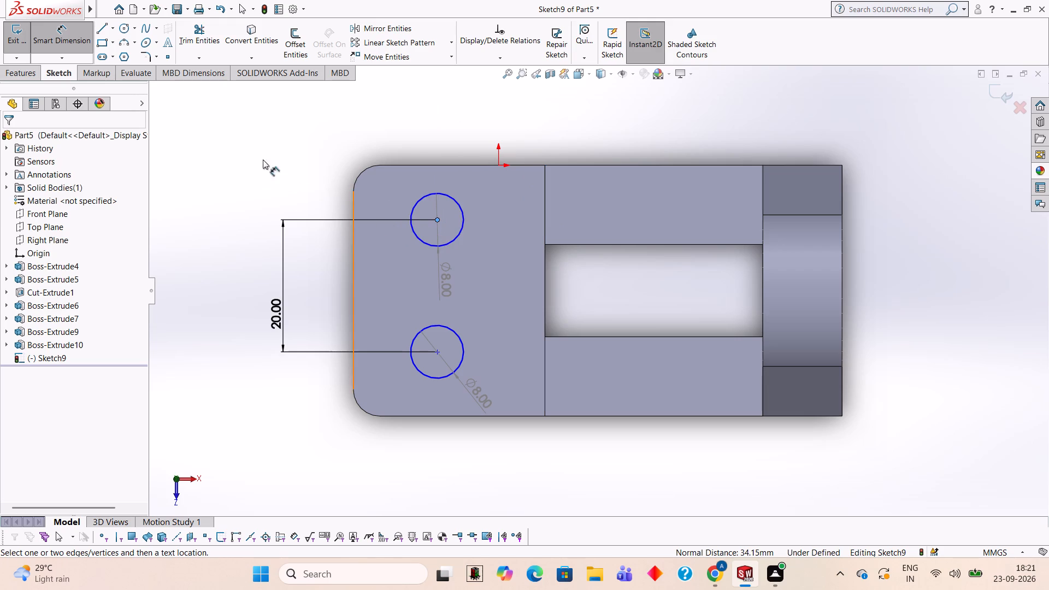
Dimension the centre of the flange circle nearer the origin 12.5 mm from the flange's outer -X edge.
{"action": "left_click", "coordinate": [61, 41]}
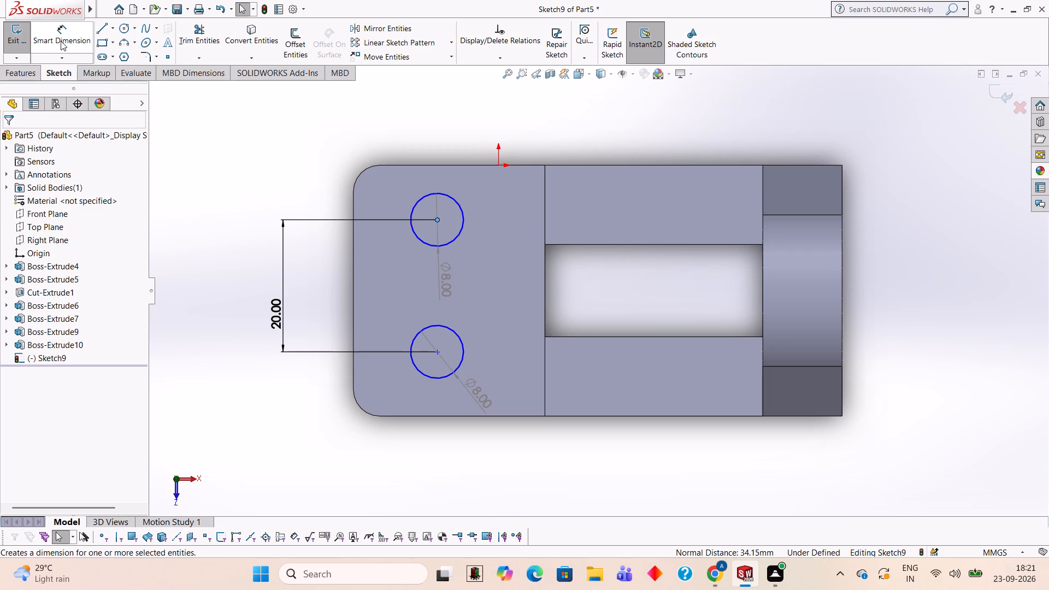
{"action": "left_click", "coordinate": [61, 41]}
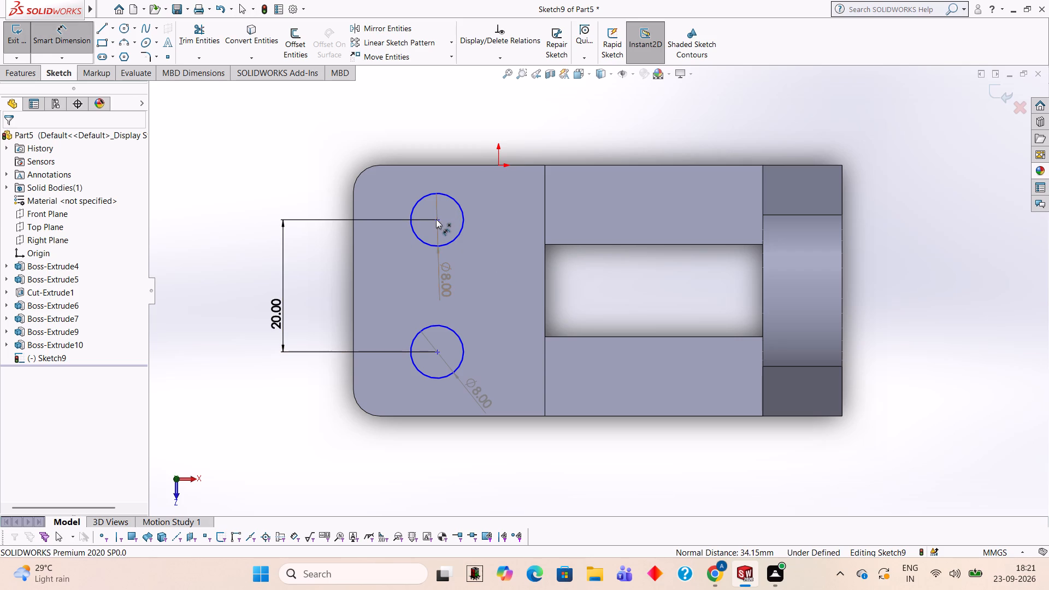
{"action": "left_click", "coordinate": [436, 219]}
{"action": "left_click", "coordinate": [354, 220]}
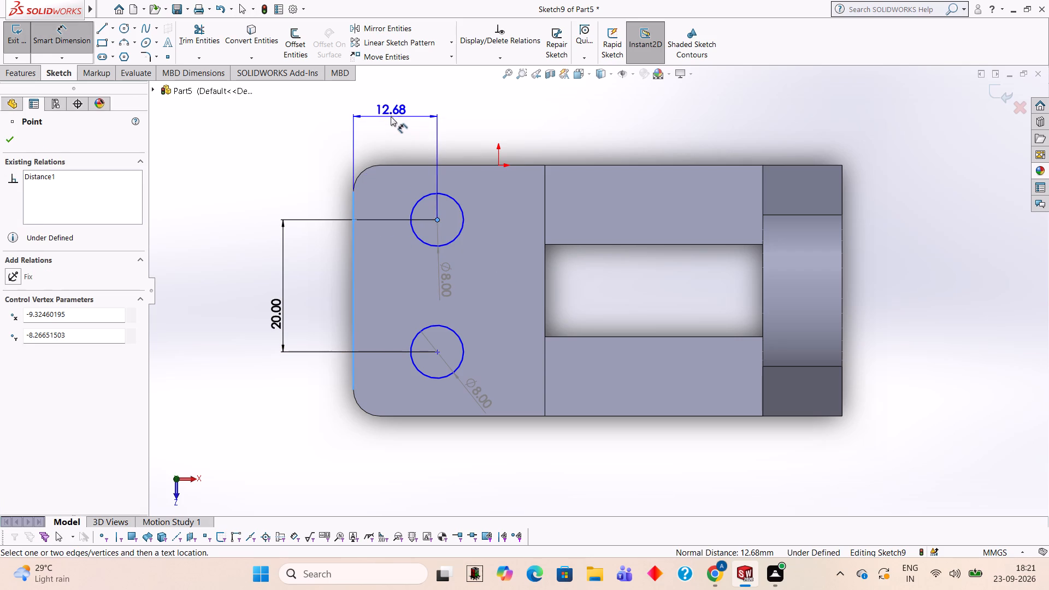
{"action": "left_click", "coordinate": [391, 116]}
{"action": "type", "text": "12.5"}
{"action": "key", "text": "Return"}
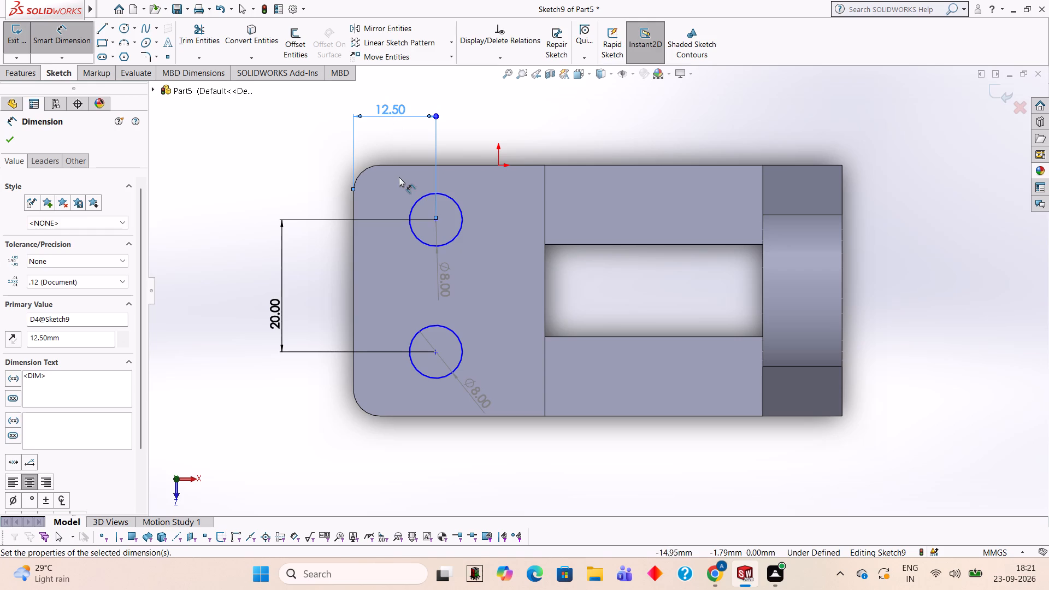
{"action": "key", "text": "Escape"}
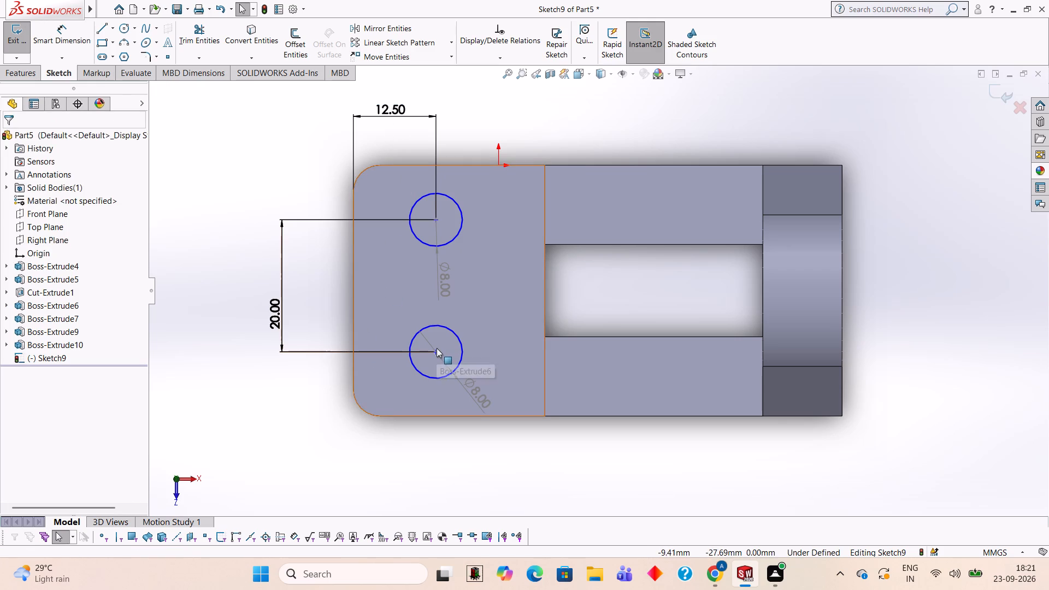
Dimension the distance from the other flange circle's centre to the flange's outer -X edge.
{"action": "left_click", "coordinate": [433, 350]}
{"action": "left_click", "coordinate": [353, 373]}
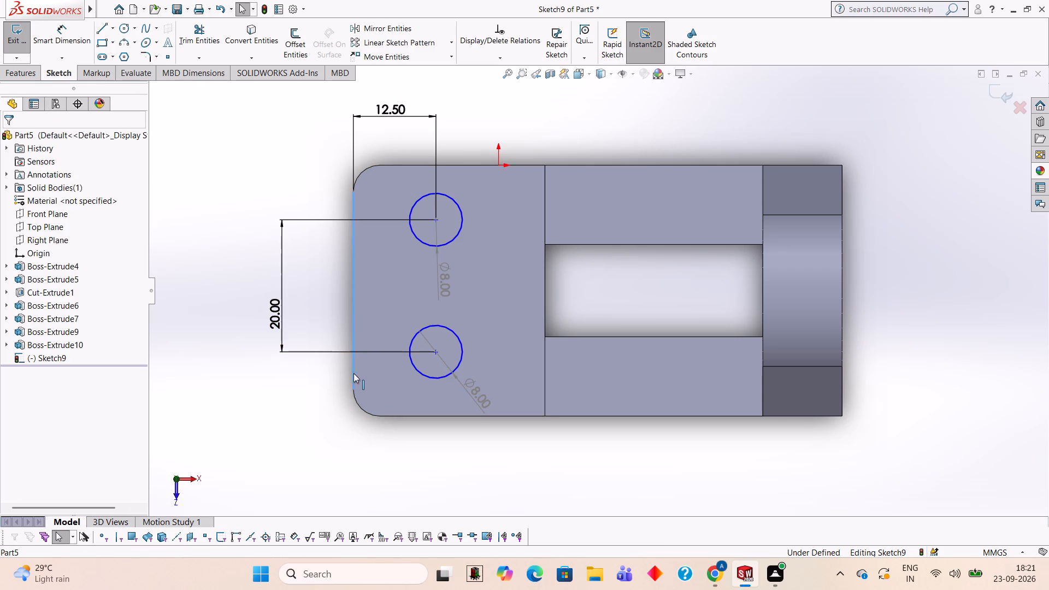
{"action": "left_click", "coordinate": [55, 38]}
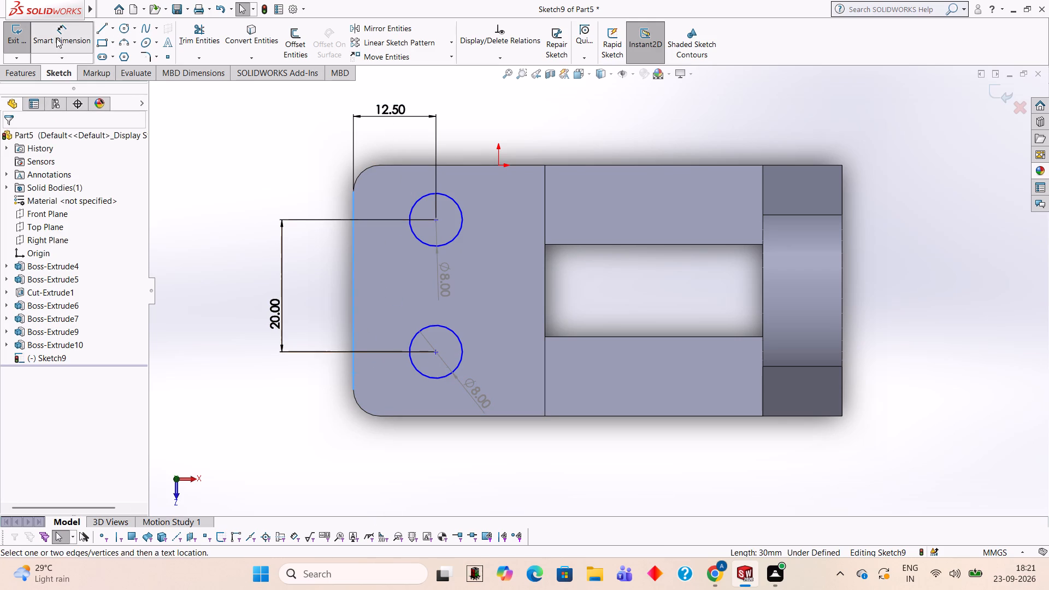
{"action": "left_click", "coordinate": [436, 353]}
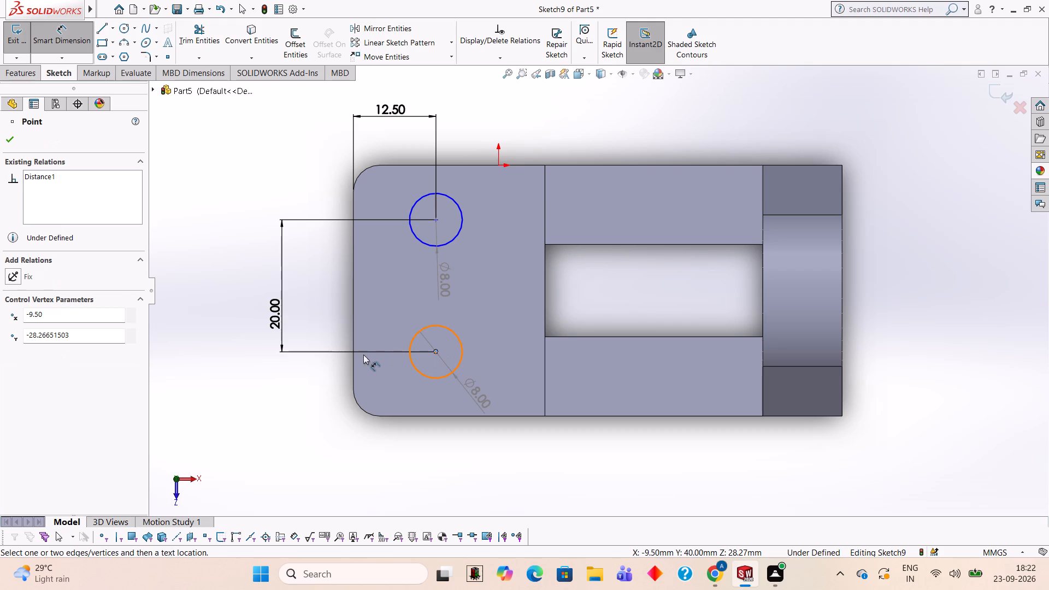
{"action": "left_click", "coordinate": [355, 355]}
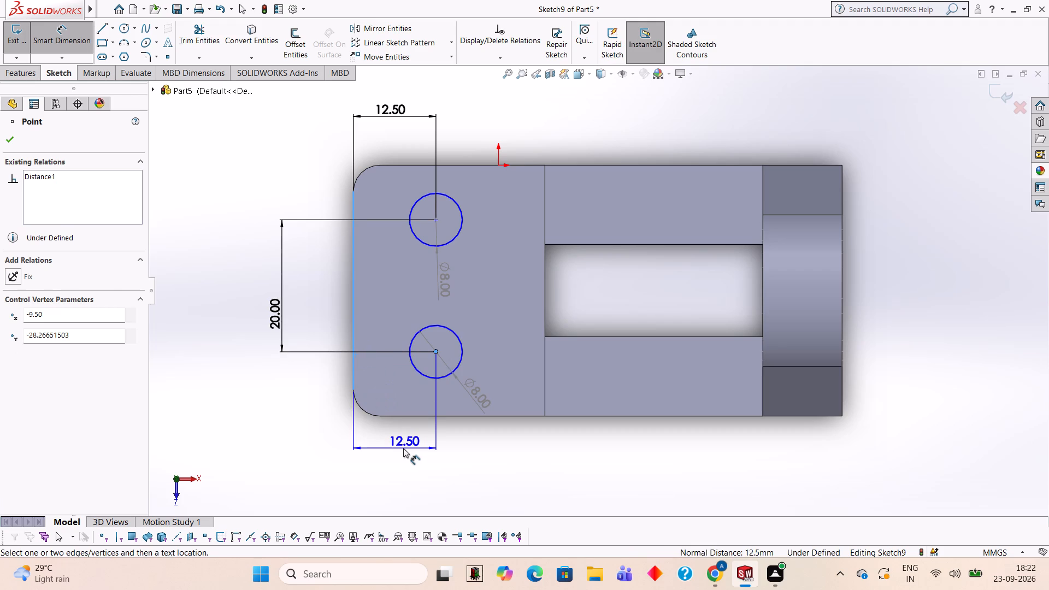
{"action": "left_click", "coordinate": [403, 448]}
{"action": "key", "text": "Escape"}
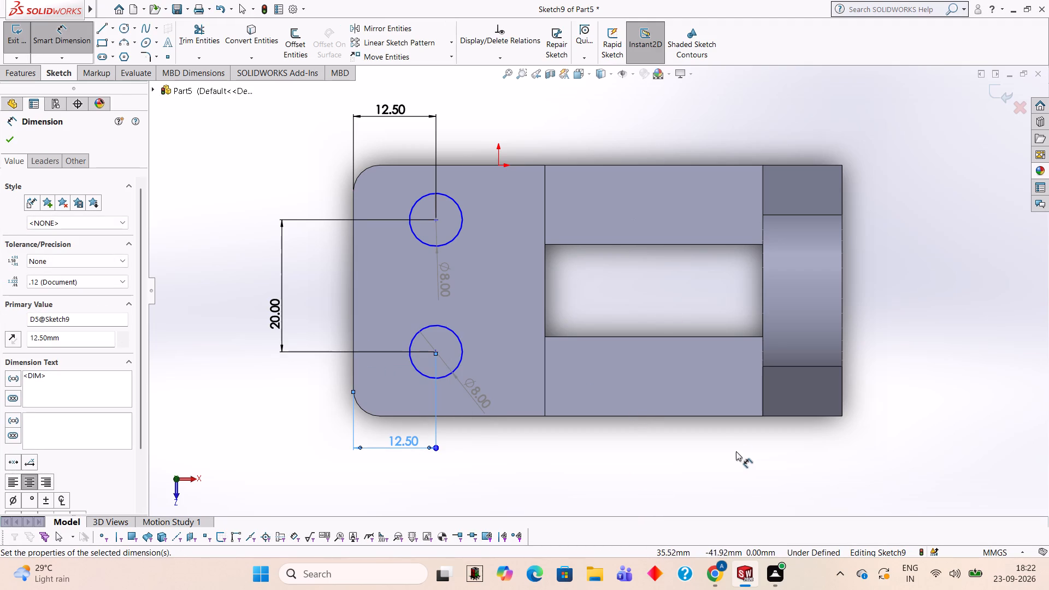
Cut-extrude the two 8 mm circles 7 mm blind down through the flange.
{"action": "middle_click_drag", "start_coordinate": [735, 458], "coordinate": [733, 213]}
{"action": "left_click", "coordinate": [11, 72]}
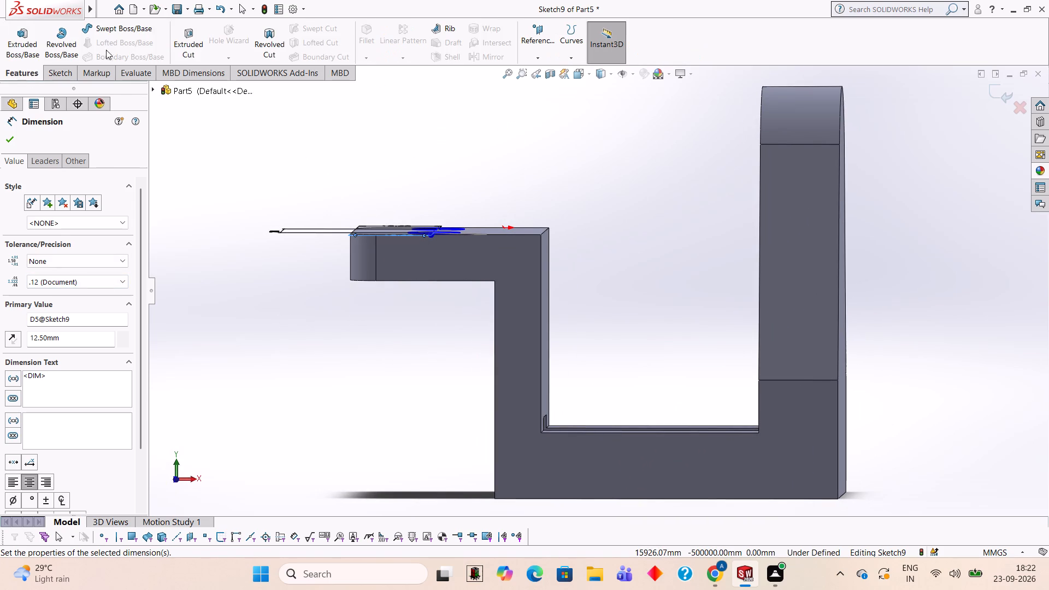
{"action": "left_click", "coordinate": [176, 50]}
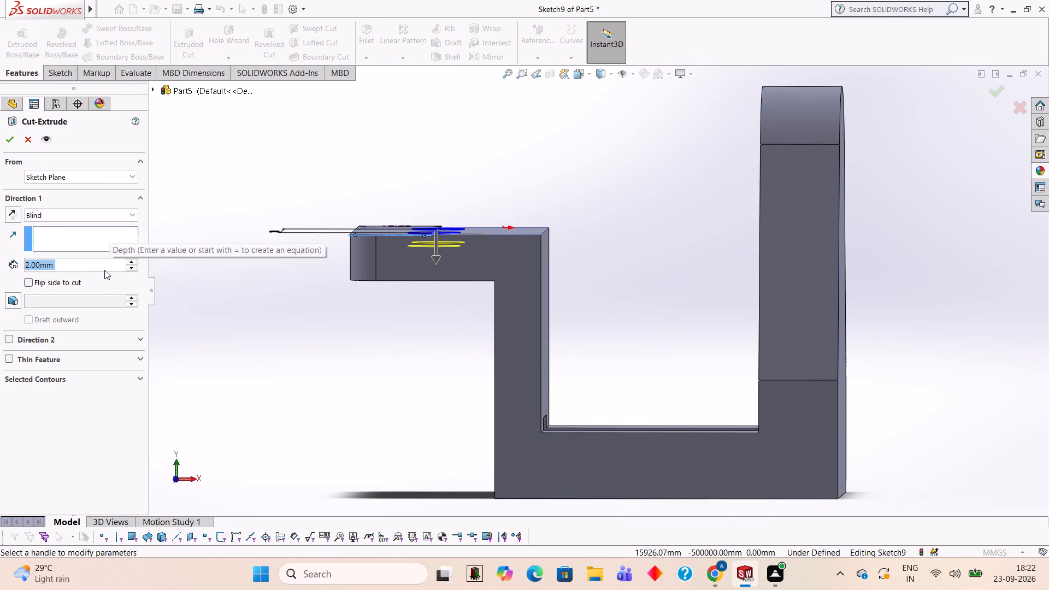
{"action": "type", "text": "10"}
{"action": "key", "text": "Return"}
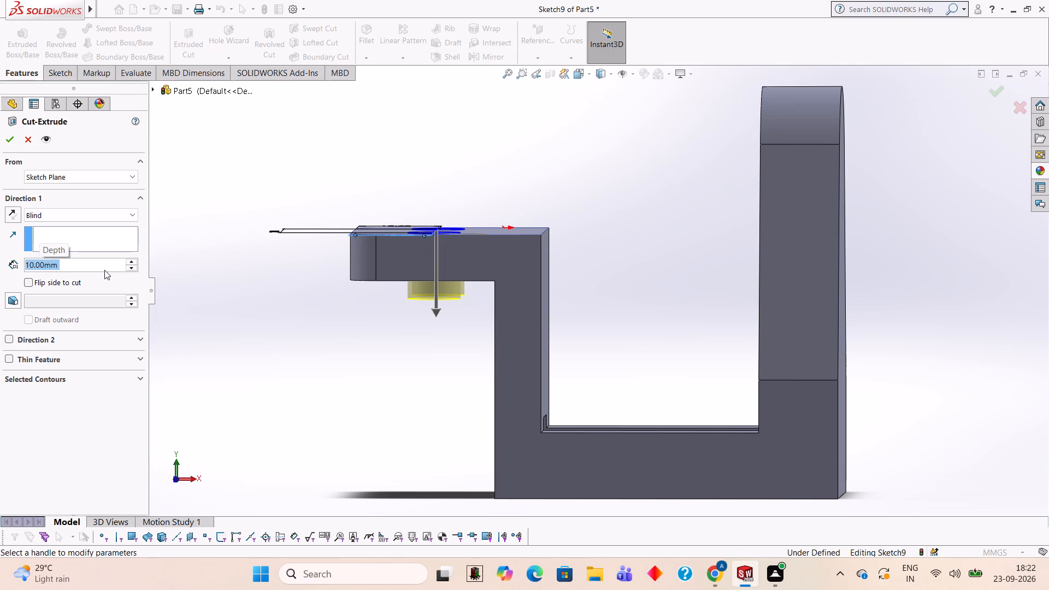
{"action": "key", "text": "7"}
{"action": "key", "text": "Return"}
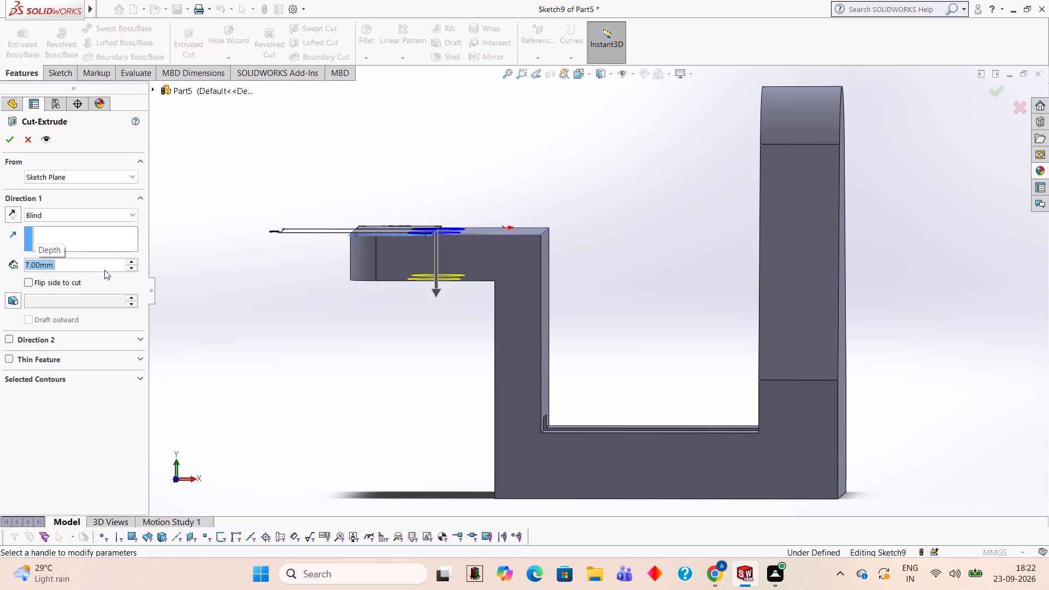
{"action": "left_click", "coordinate": [10, 141]}
{"action": "left_click", "coordinate": [197, 167]}
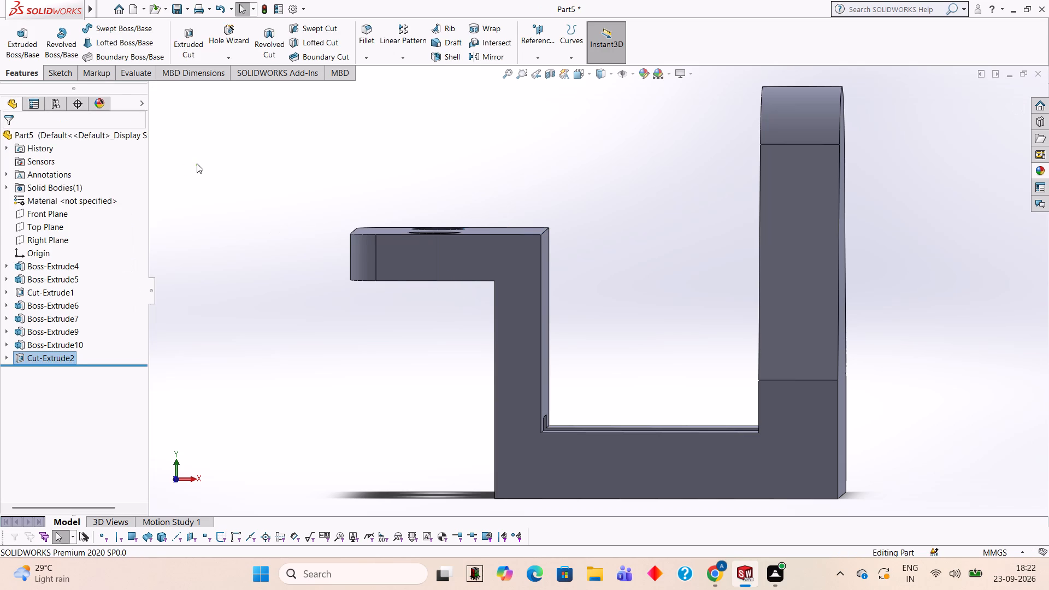
Sketch a 16 mm diameter circle on the tapered upright's outer face, concentric with its rounded top.
{"action": "middle_click_drag", "start_coordinate": [243, 167], "coordinate": [243, 316]}
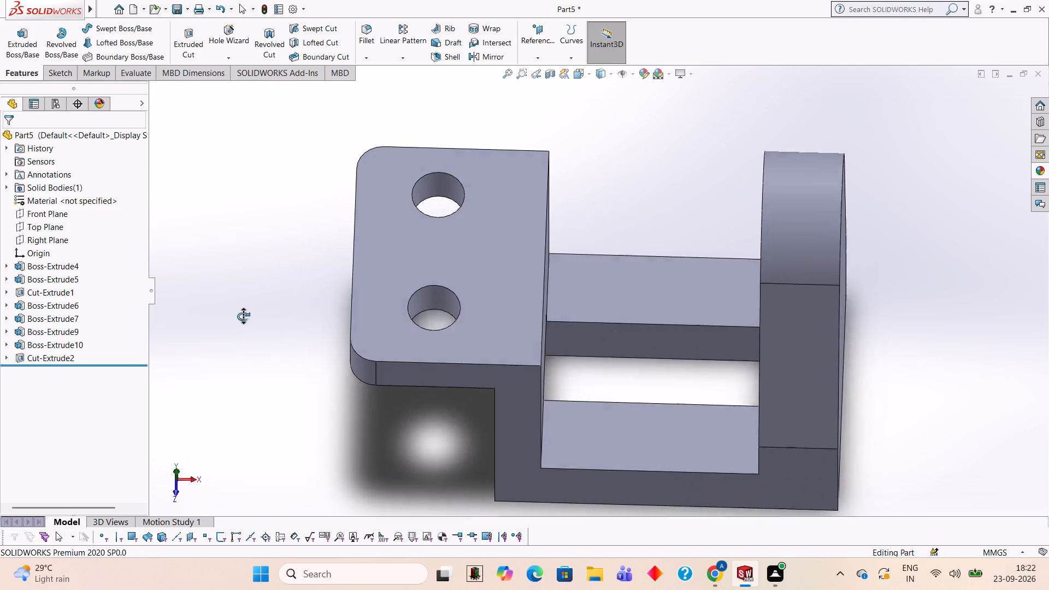
{"action": "middle_click_drag", "start_coordinate": [243, 316], "coordinate": [302, 181]}
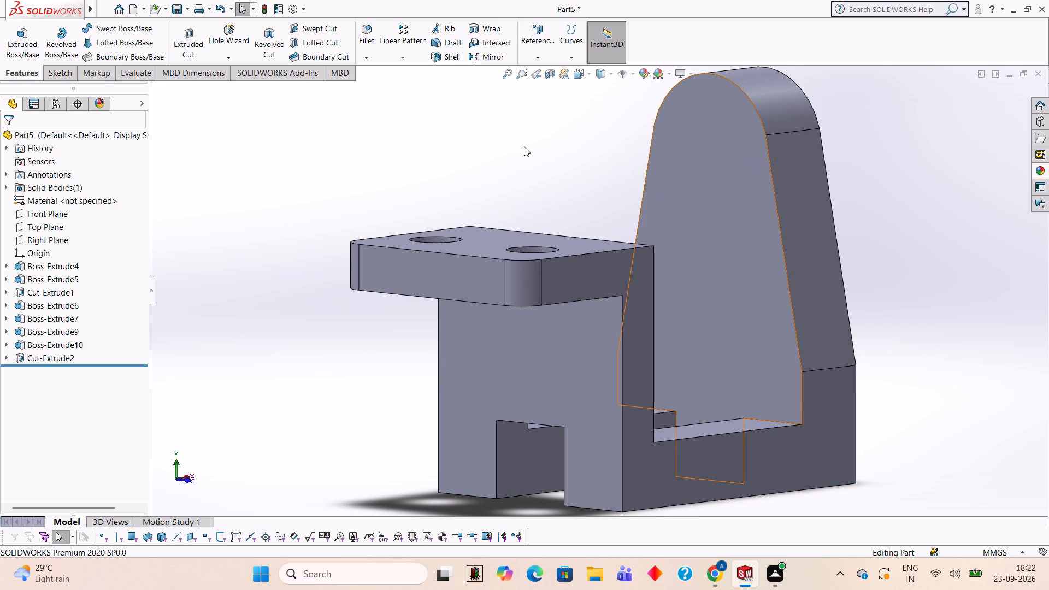
{"action": "middle_click_drag", "start_coordinate": [909, 180], "coordinate": [770, 154]}
{"action": "left_click", "coordinate": [723, 281]}
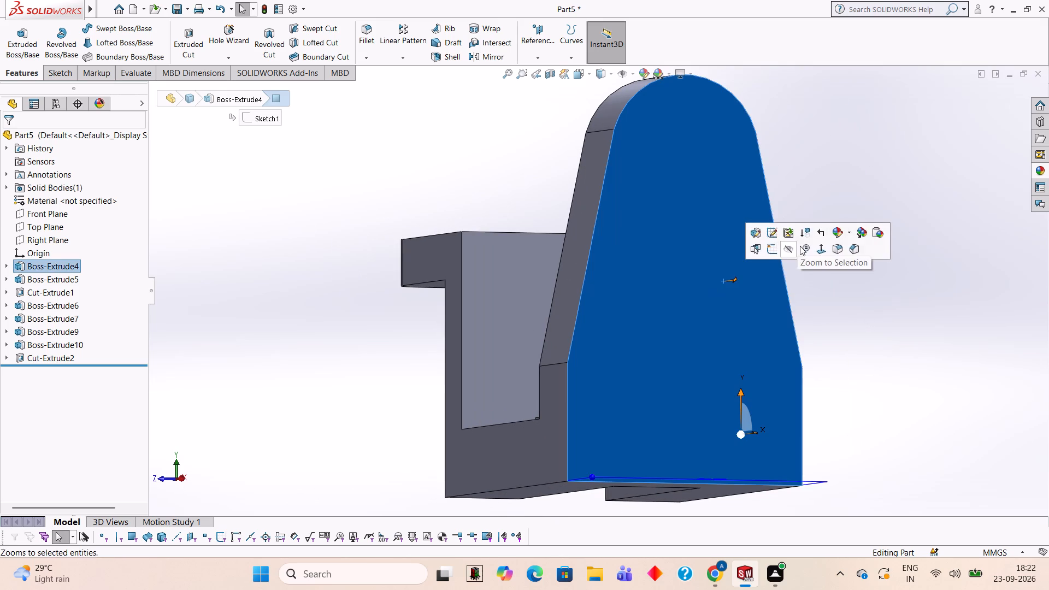
{"action": "left_click", "coordinate": [769, 254]}
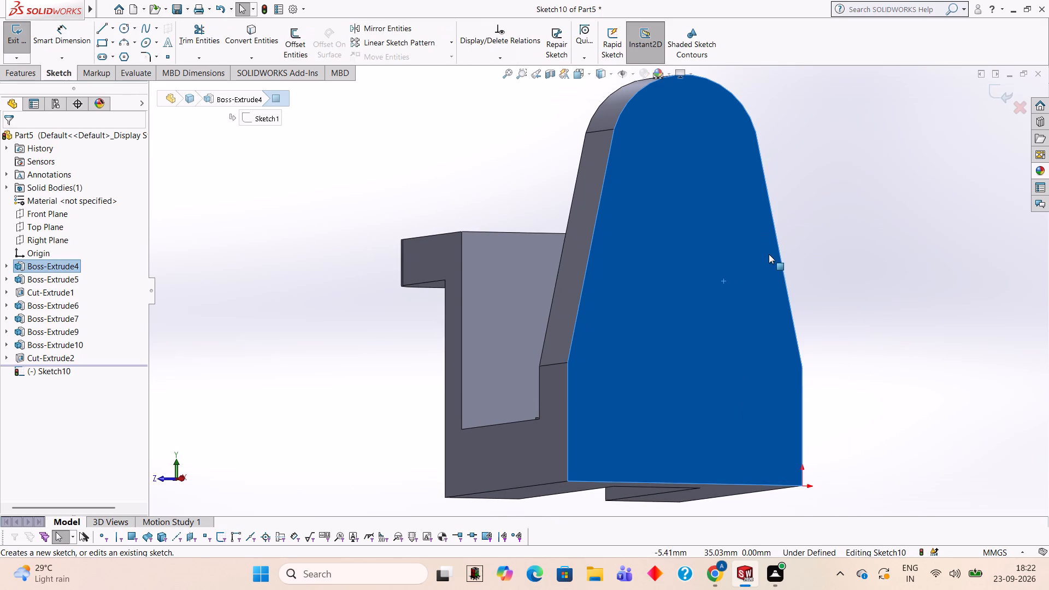
{"action": "key", "text": "ctrl+8"}
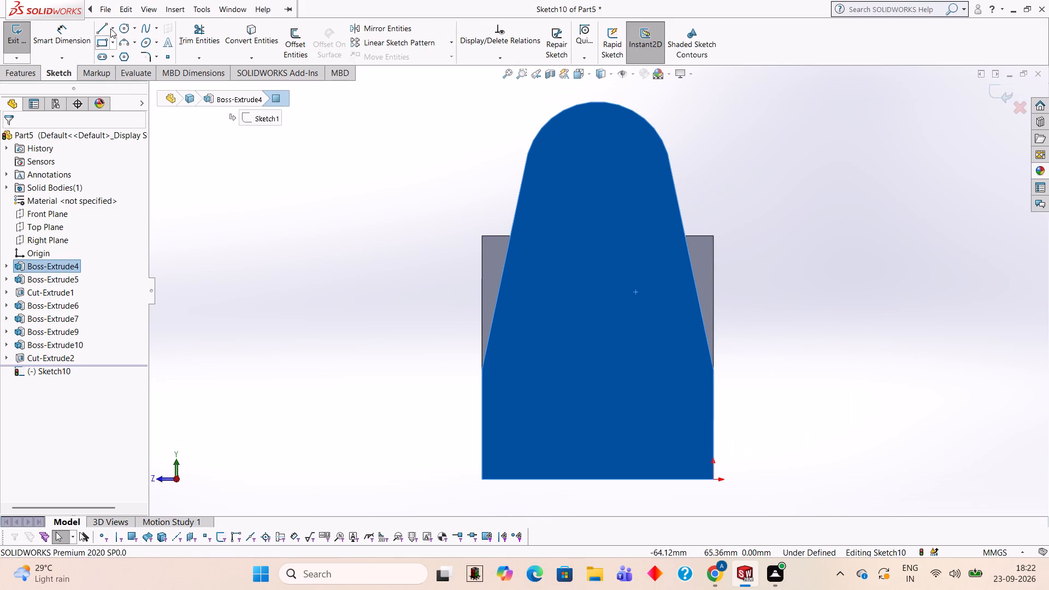
{"action": "left_click", "coordinate": [120, 31]}
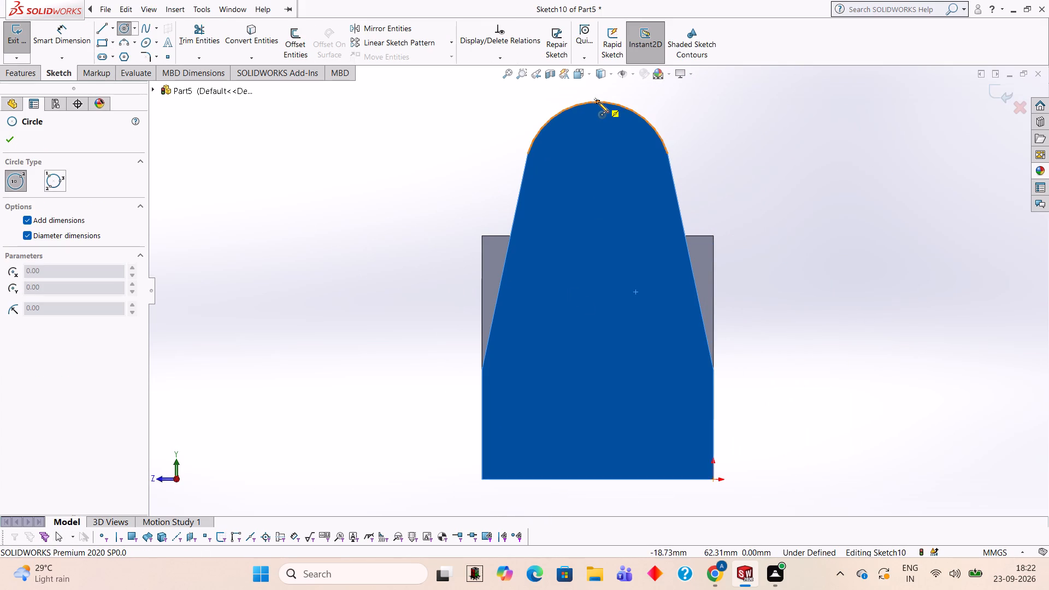
{"action": "left_click", "coordinate": [598, 174]}
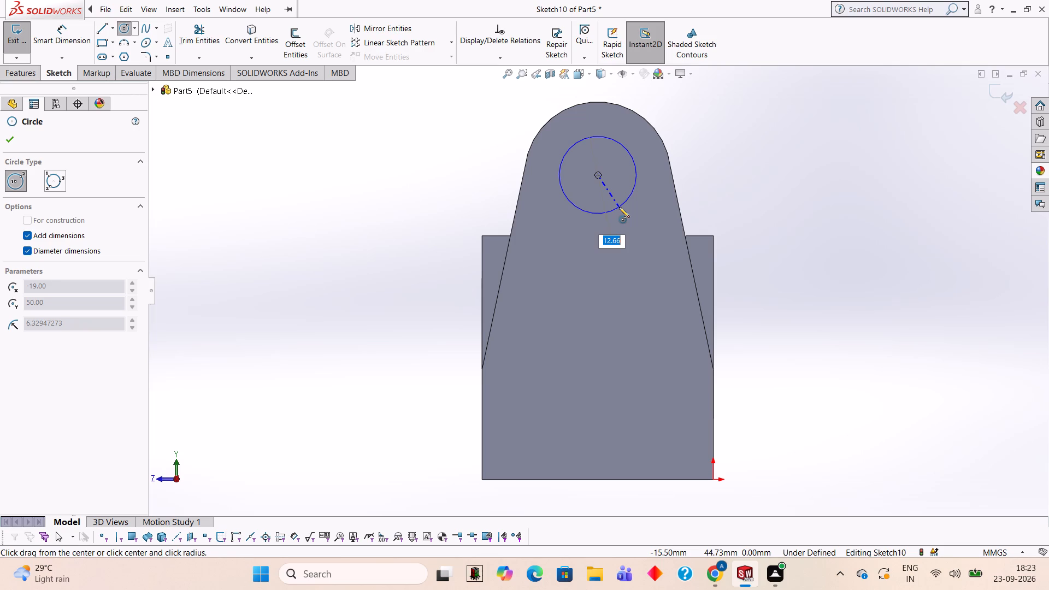
{"action": "type", "text": "16"}
{"action": "key", "text": "Return"}
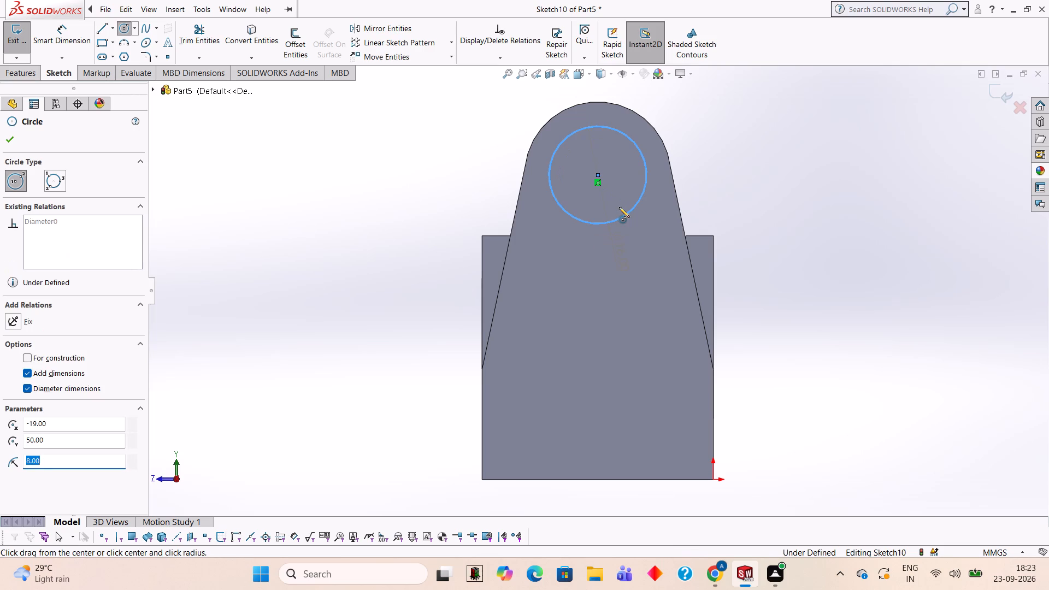
Cut-extrude the 16 mm circle 12 mm blind through the tapered upright.
{"action": "left_click", "coordinate": [36, 70]}
{"action": "left_click", "coordinate": [180, 46]}
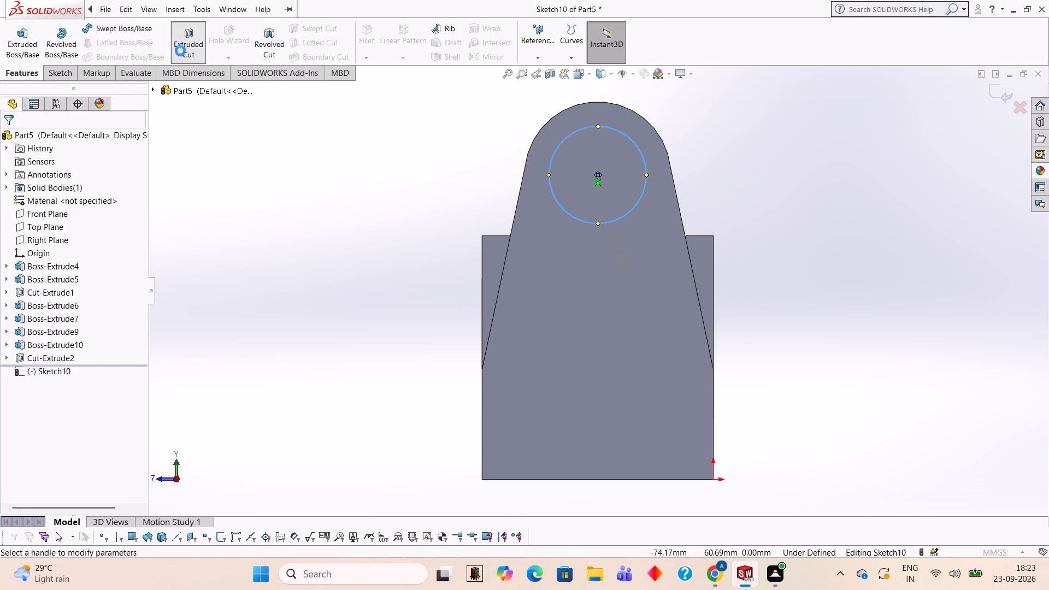
{"action": "middle_click_drag", "start_coordinate": [266, 216], "coordinate": [362, 289]}
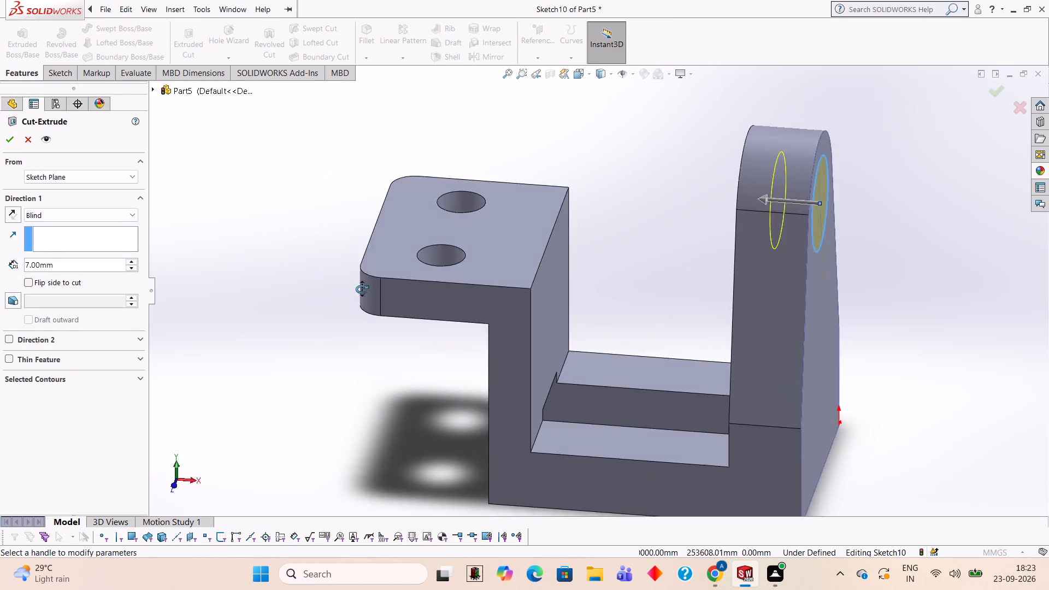
{"action": "middle_click_drag", "start_coordinate": [362, 289], "coordinate": [373, 284]}
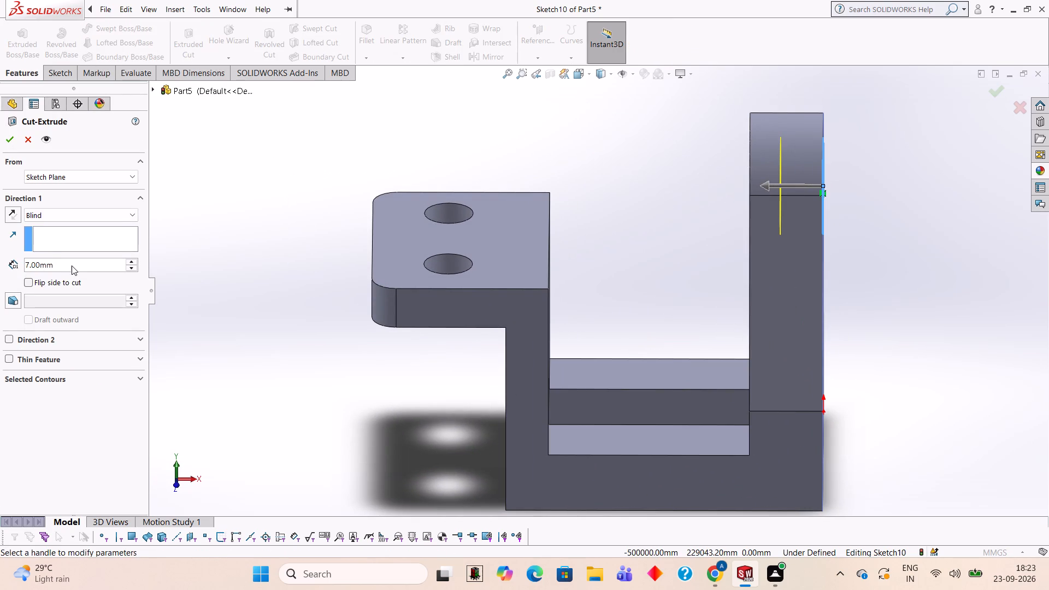
{"action": "left_click", "coordinate": [72, 265]}
{"action": "key", "text": "BackSpace"}
{"action": "key", "text": "BackSpace"}
{"action": "key", "text": "BackSpace"}
{"action": "key", "text": "BackSpace"}
{"action": "key", "text": "BackSpace"}
{"action": "key", "text": "BackSpace"}
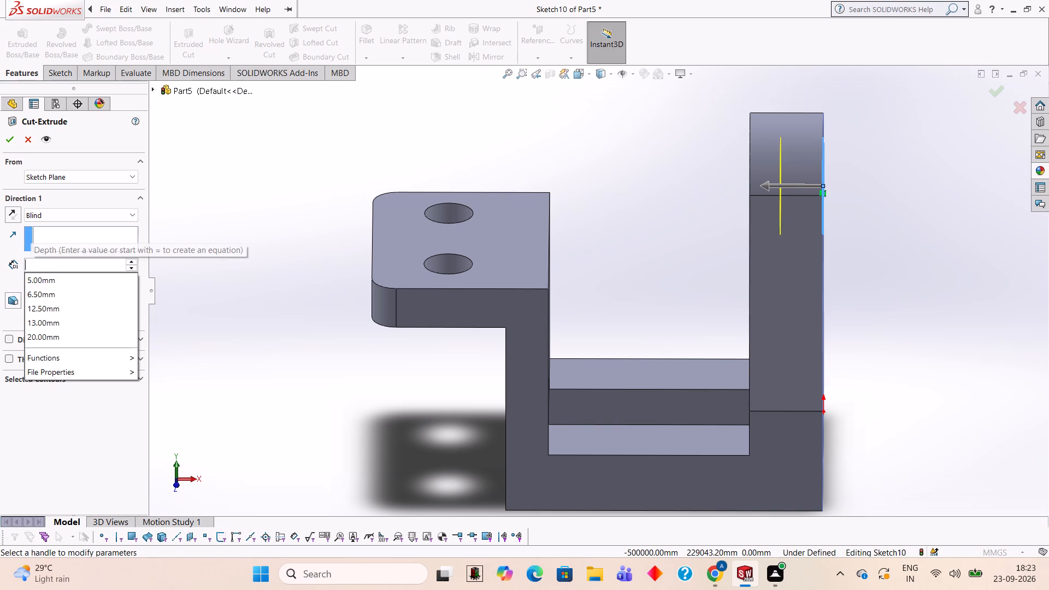
{"action": "type", "text": "25"}
{"action": "key", "text": "Return"}
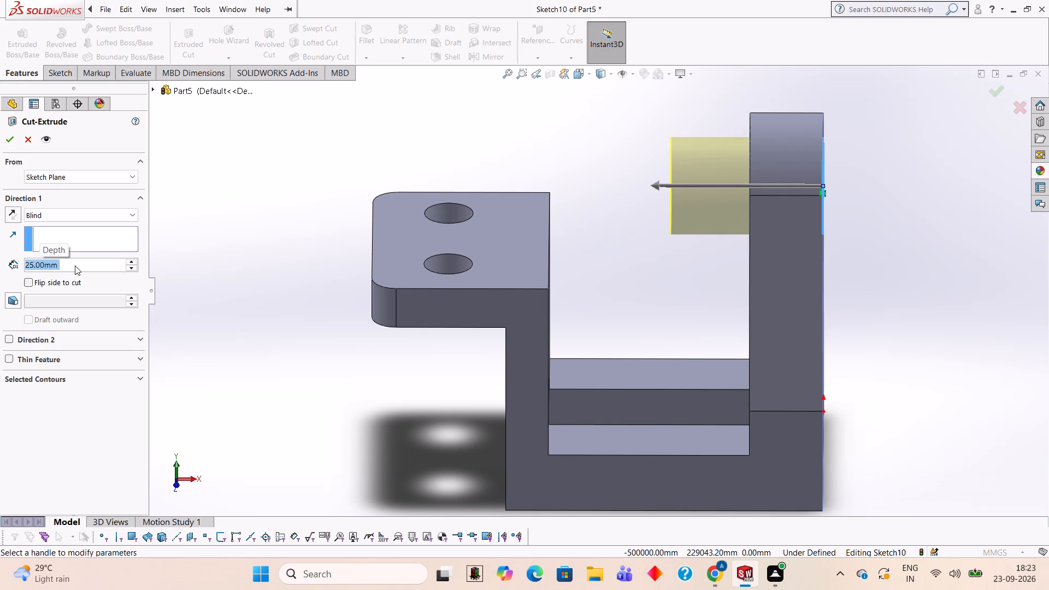
{"action": "type", "text": "20"}
{"action": "key", "text": "Return"}
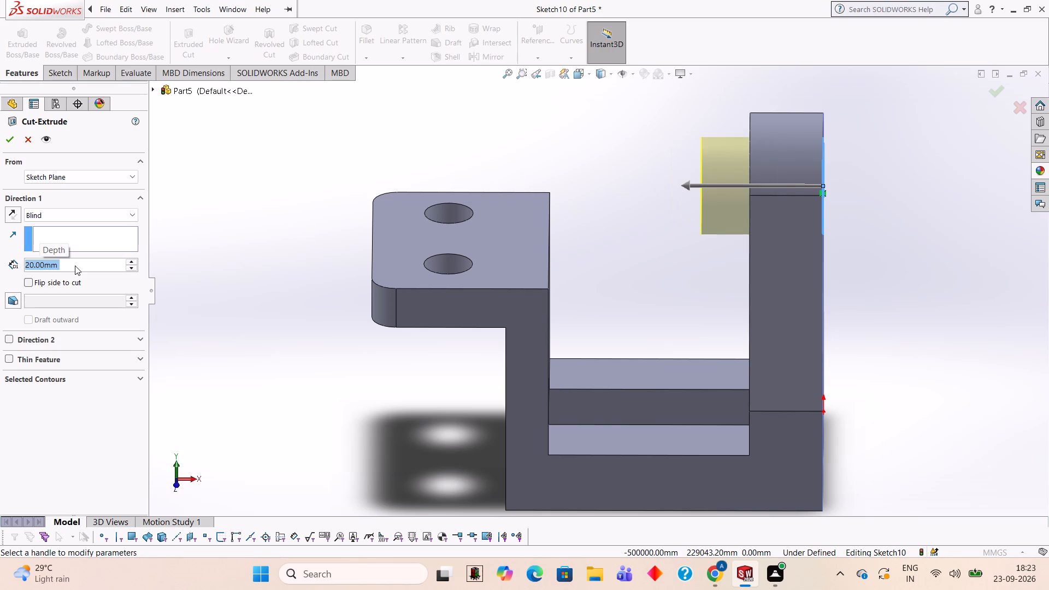
{"action": "type", "text": "12"}
{"action": "key", "text": "Return"}
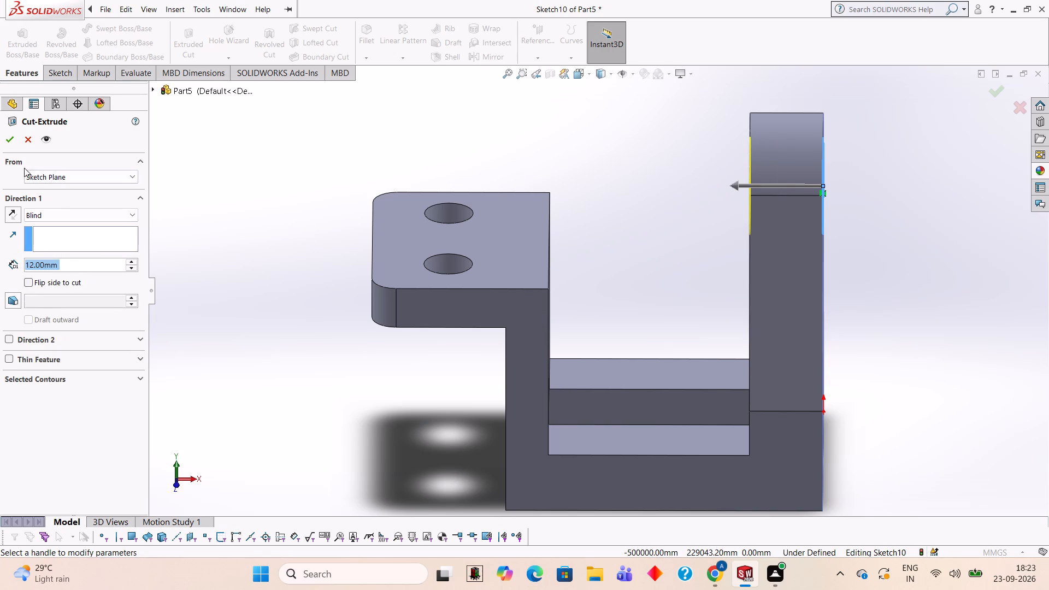
{"action": "left_click", "coordinate": [10, 148]}
{"action": "left_click", "coordinate": [9, 143]}
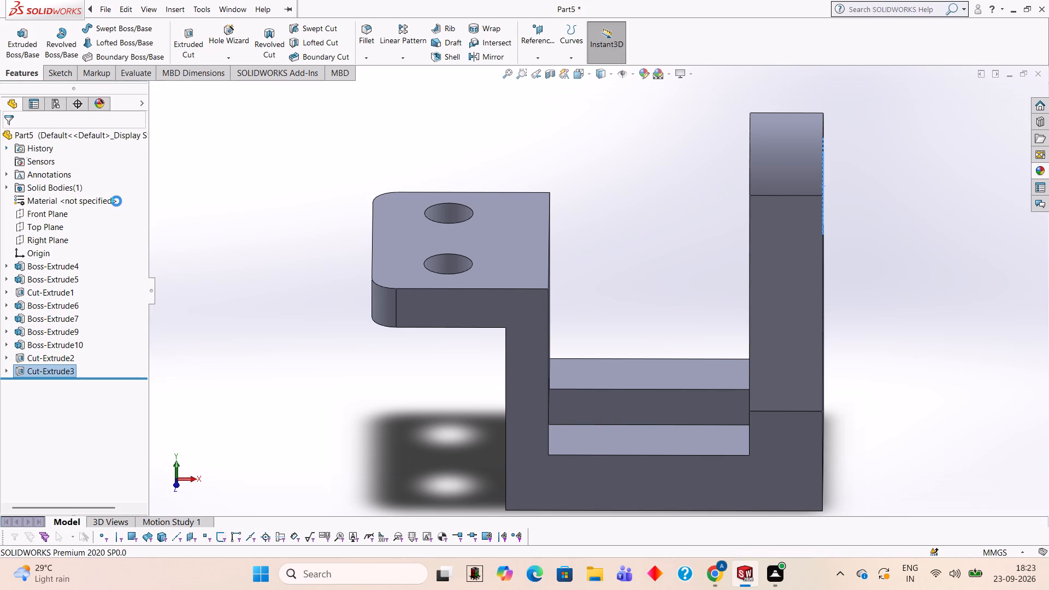
{"action": "left_click", "coordinate": [233, 223]}
{"action": "middle_click_drag", "start_coordinate": [244, 227], "coordinate": [281, 232]}
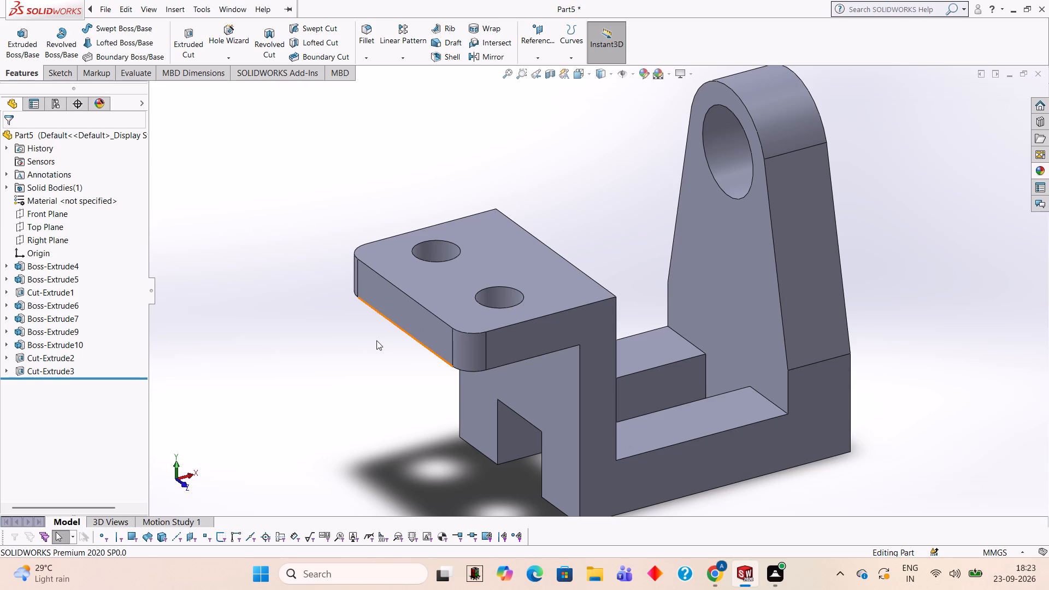
Sketch an 8 mm diameter circle on the upright's outer face, below and in line with the 16 mm hole.
{"action": "middle_click_drag", "start_coordinate": [916, 221], "coordinate": [798, 212]}
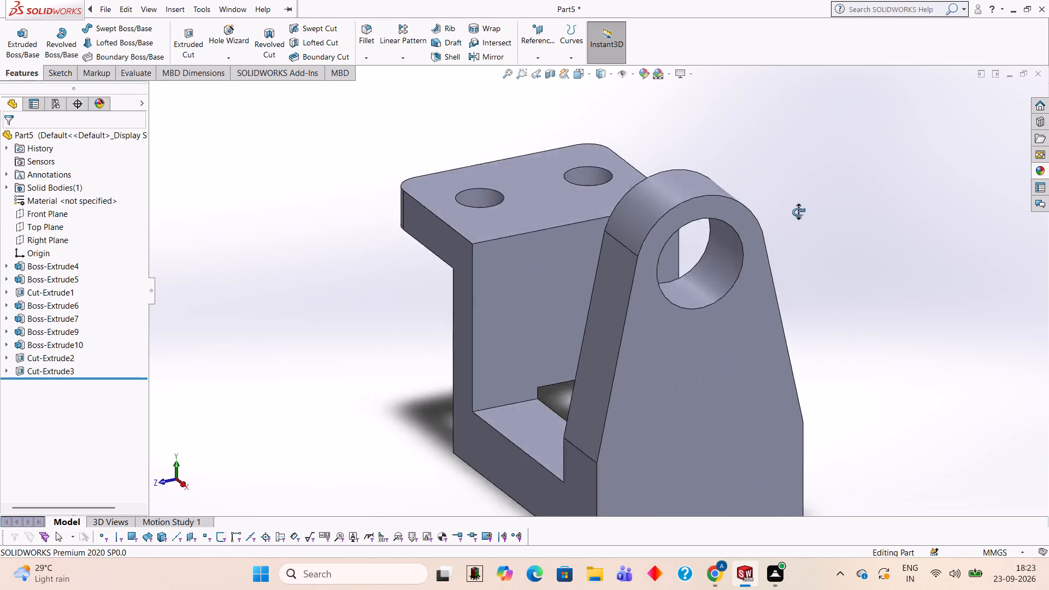
{"action": "middle_click_drag", "start_coordinate": [798, 212], "coordinate": [787, 170]}
{"action": "left_click", "coordinate": [647, 323]}
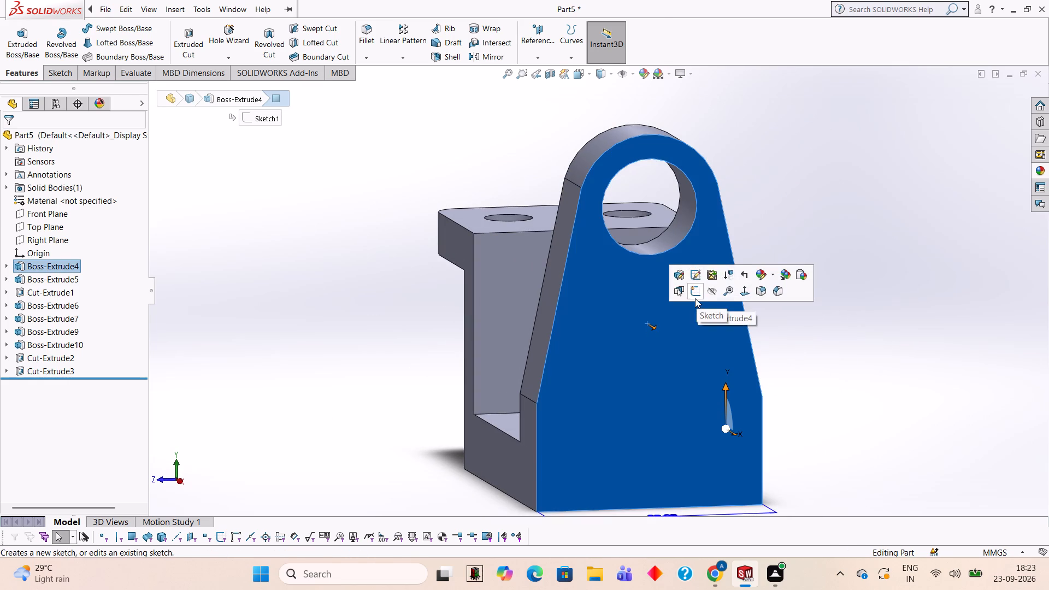
{"action": "left_click", "coordinate": [695, 298]}
{"action": "key", "text": "ctrl+8"}
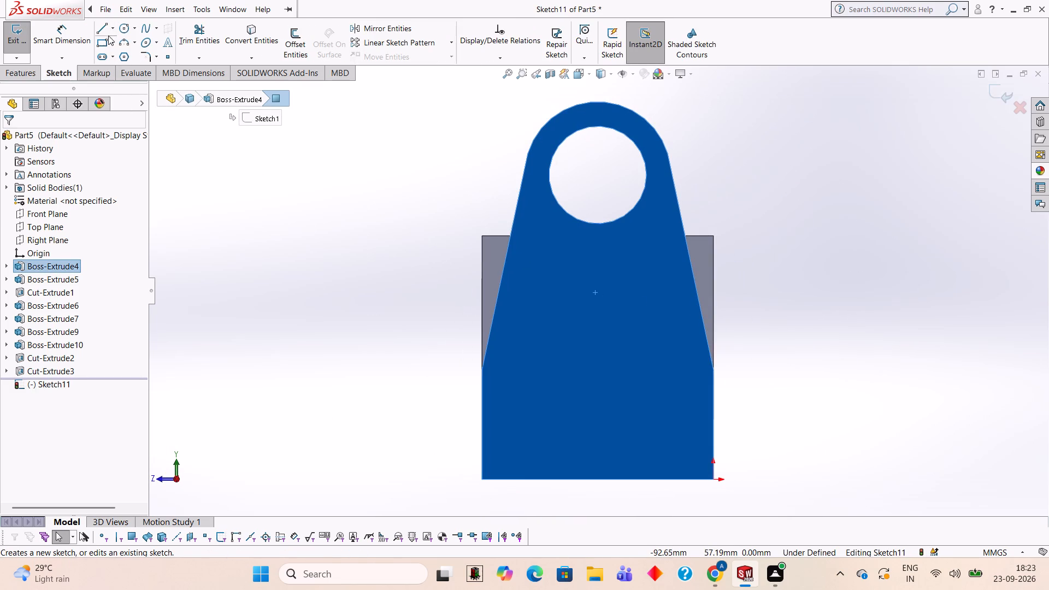
{"action": "left_click", "coordinate": [126, 33]}
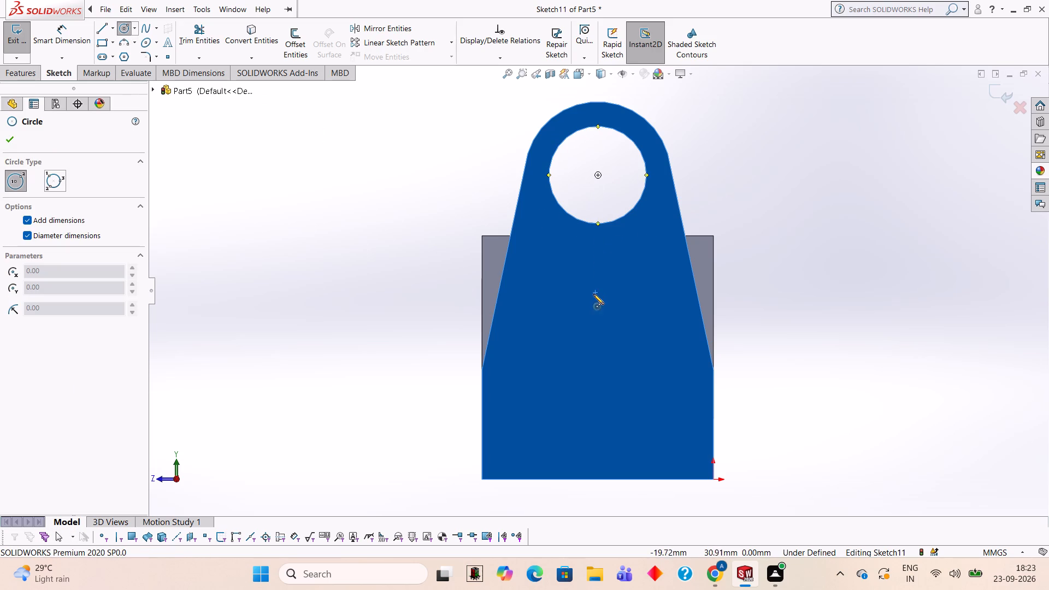
{"action": "left_click", "coordinate": [596, 333]}
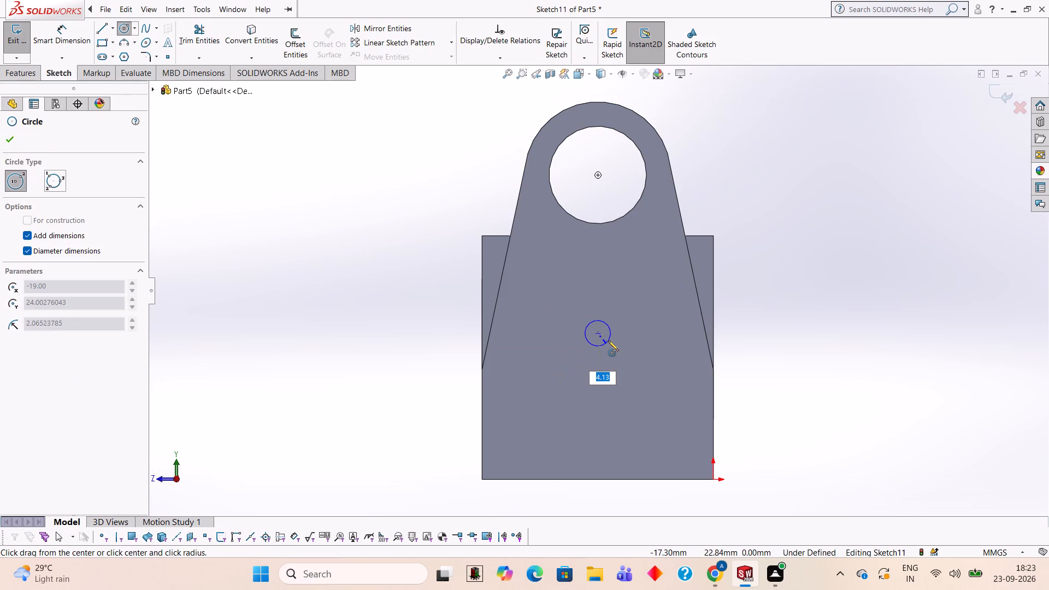
{"action": "key", "text": "8"}
{"action": "key", "text": "Return"}
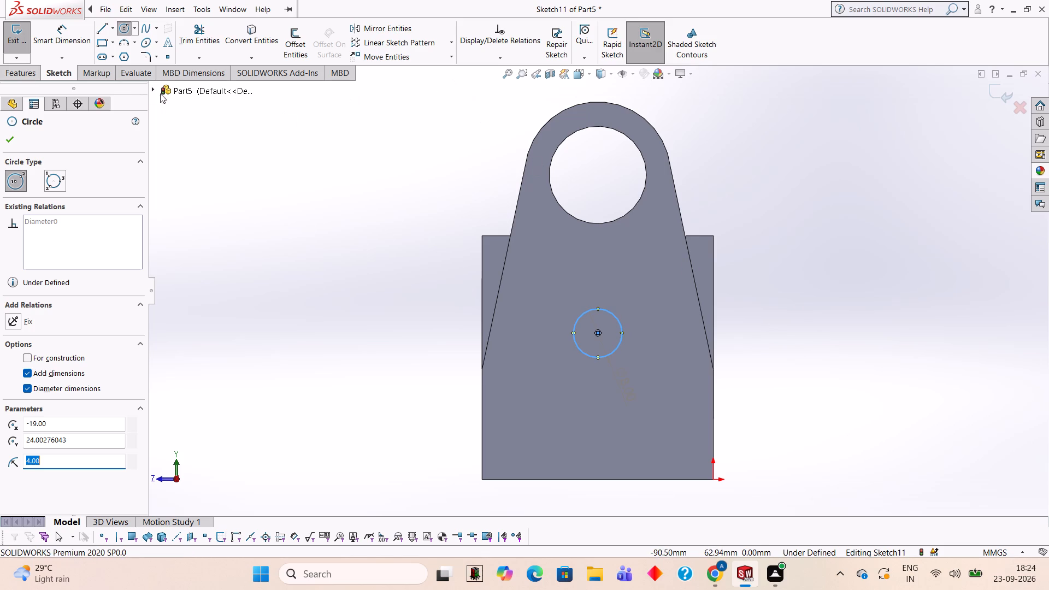
Sketch a horizontal reference line from the 16 mm hole's centre to its edge, about 8 mm long.
{"action": "left_click", "coordinate": [70, 36]}
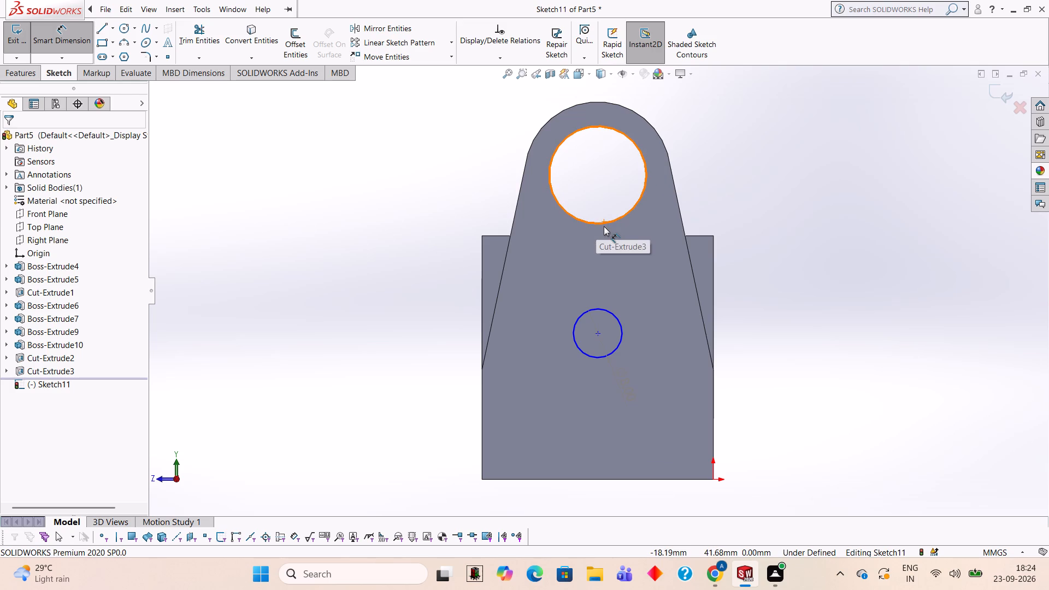
{"action": "left_click", "coordinate": [599, 332]}
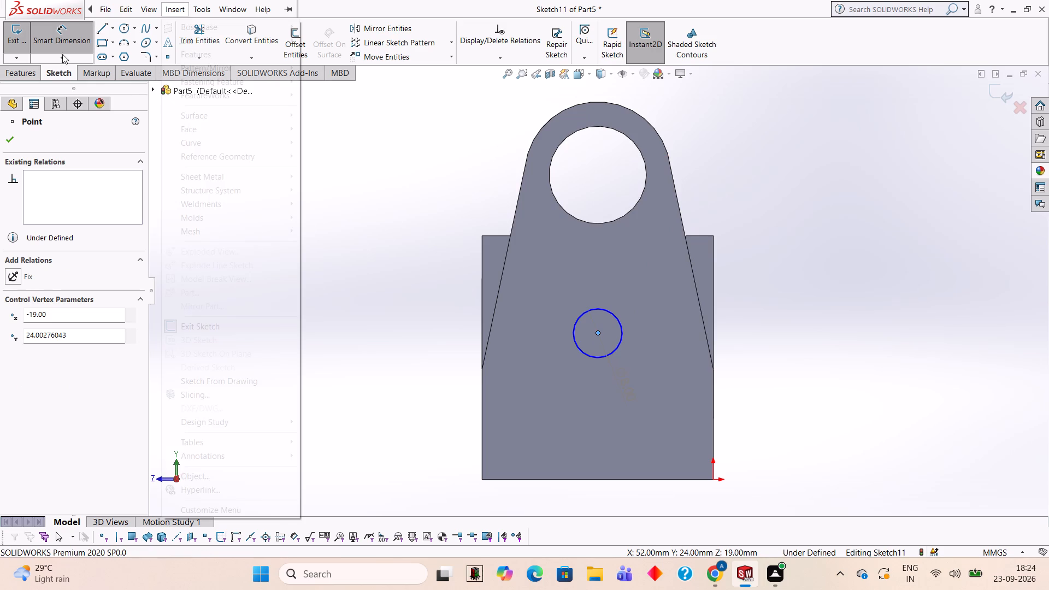
{"action": "left_click", "coordinate": [106, 29]}
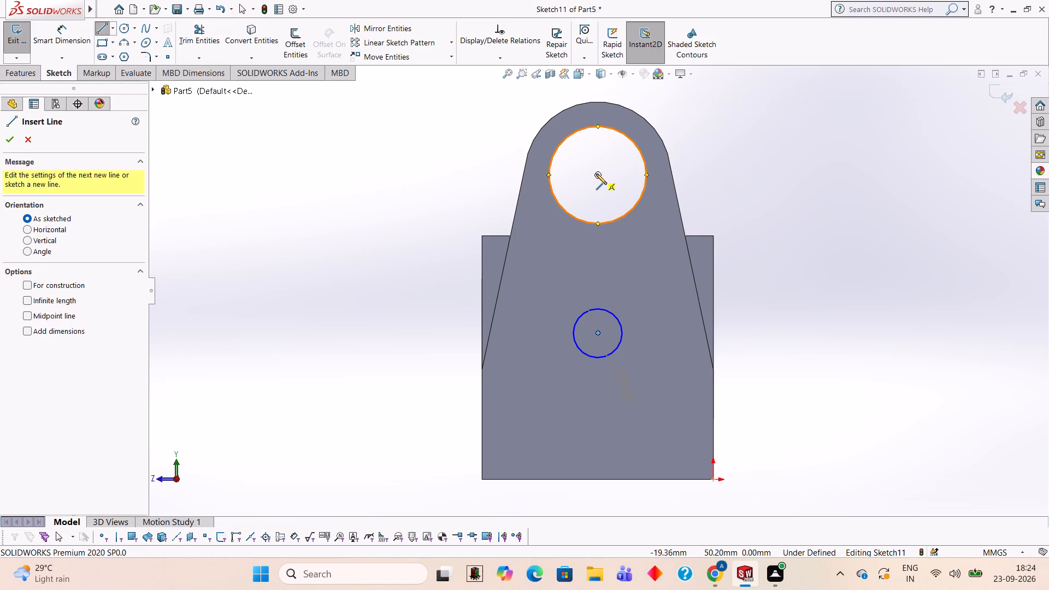
{"action": "left_click", "coordinate": [598, 174]}
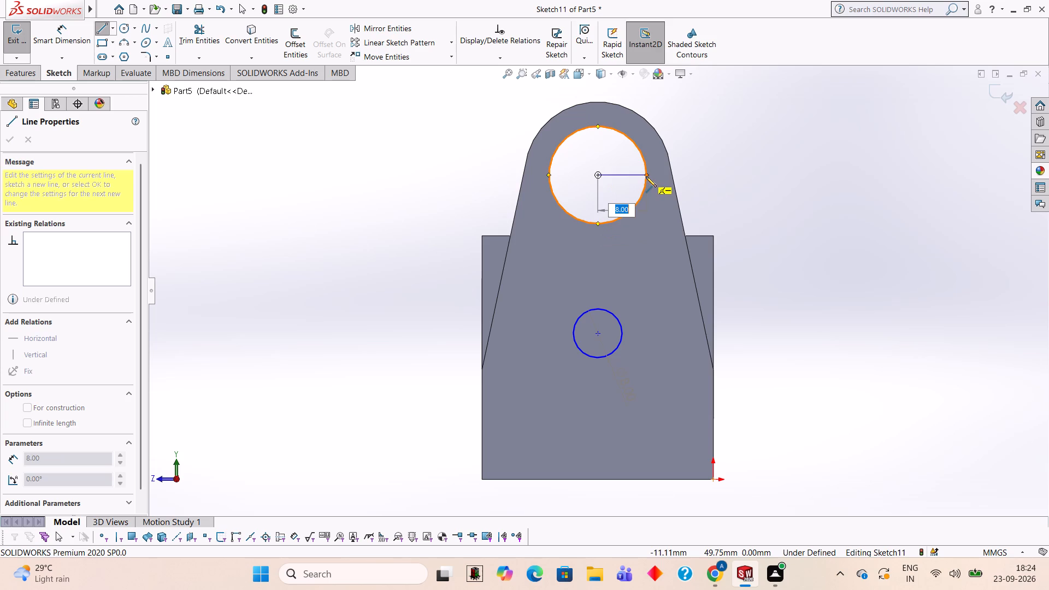
{"action": "left_click", "coordinate": [646, 176]}
Dimension the 8 mm circle's centre 20 mm below the horizontal reference line.
{"action": "left_click", "coordinate": [75, 35]}
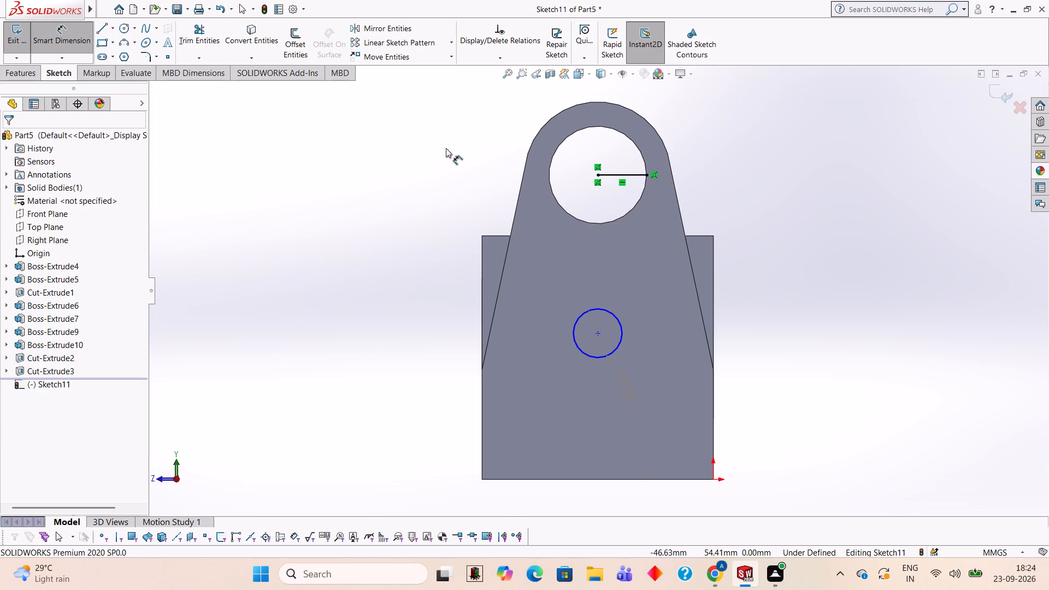
{"action": "left_click", "coordinate": [635, 173]}
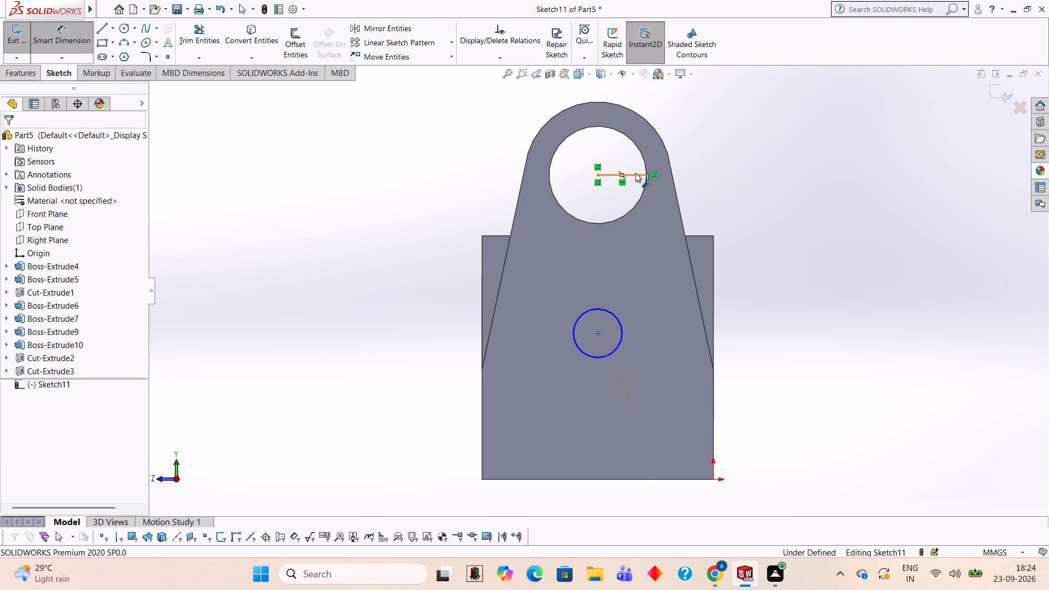
{"action": "left_click", "coordinate": [596, 331]}
{"action": "left_click", "coordinate": [782, 244]}
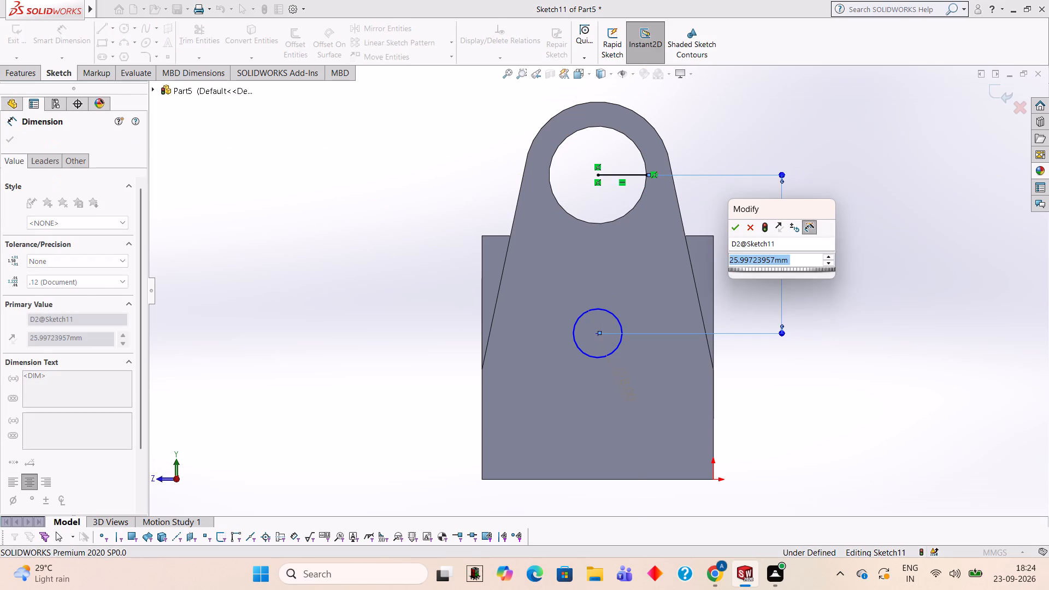
{"action": "type", "text": "20"}
{"action": "key", "text": "Return"}
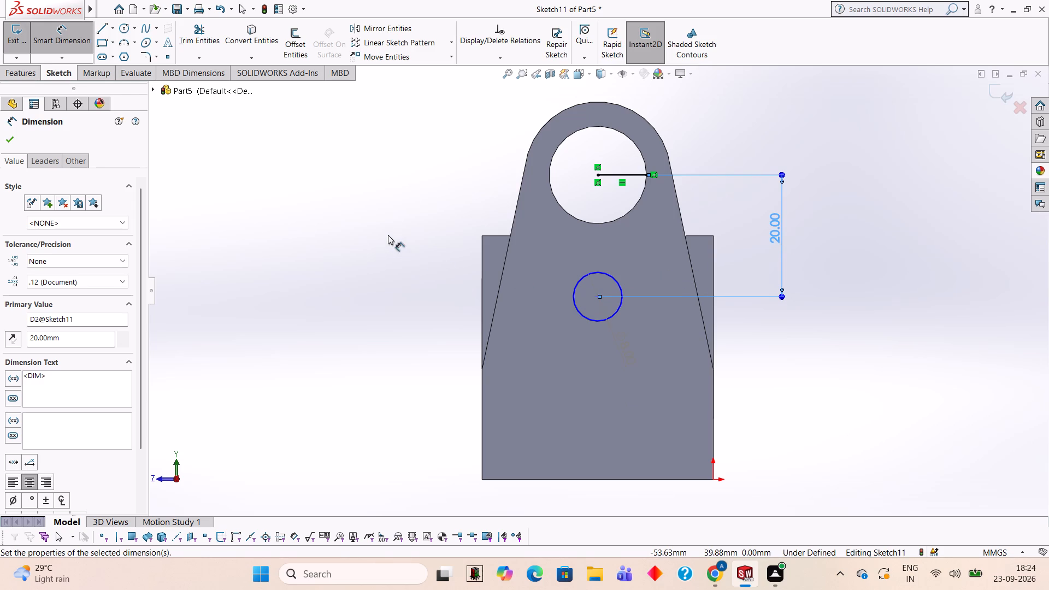
Cut-extrude only the 8 mm circle's region 12 mm blind through the upright.
{"action": "left_click", "coordinate": [37, 71]}
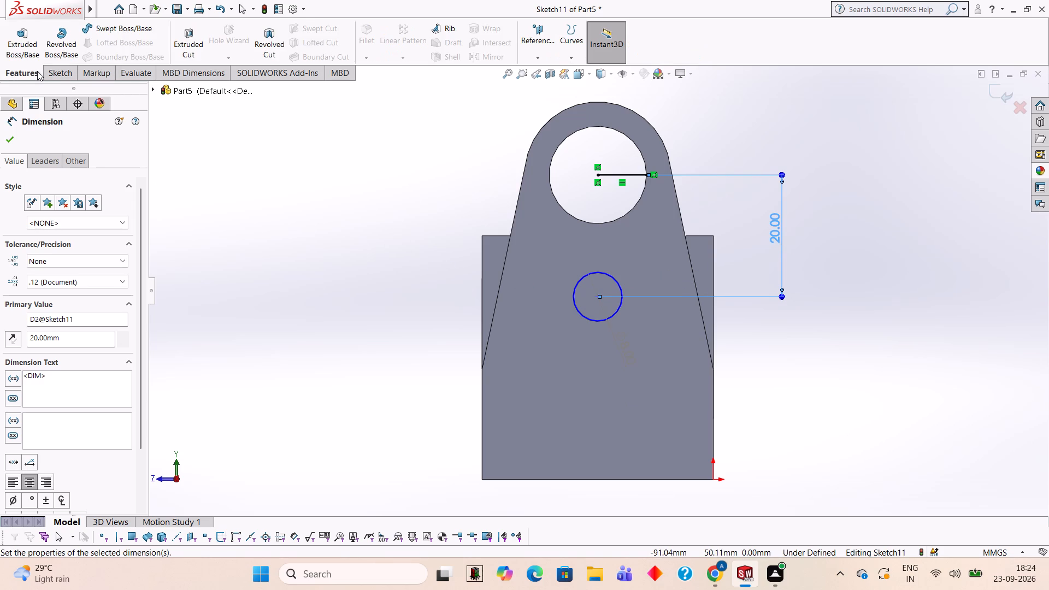
{"action": "middle_click_drag", "start_coordinate": [362, 173], "coordinate": [405, 194]}
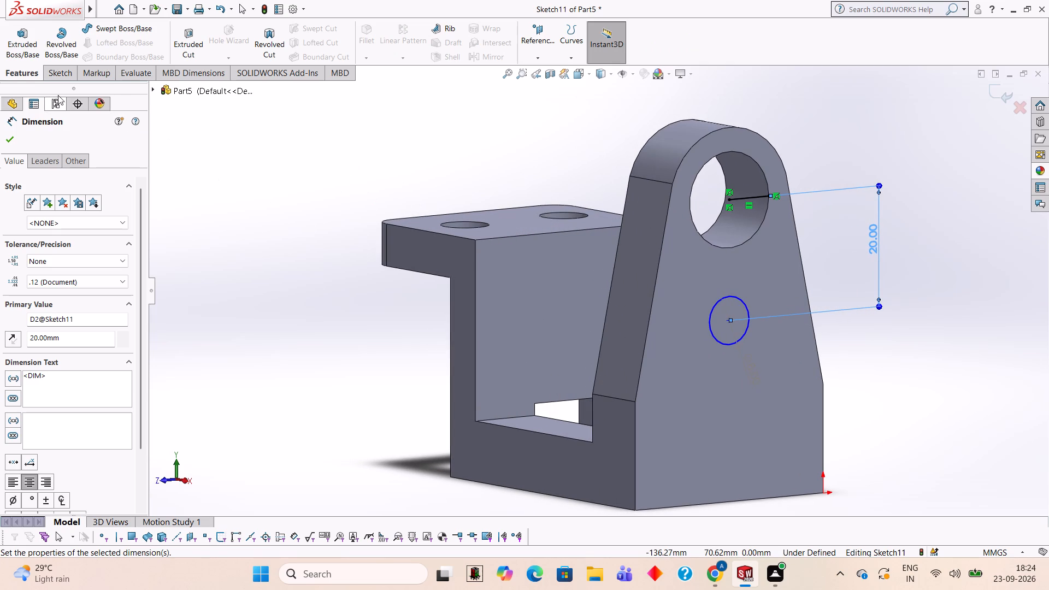
{"action": "left_click", "coordinate": [195, 33]}
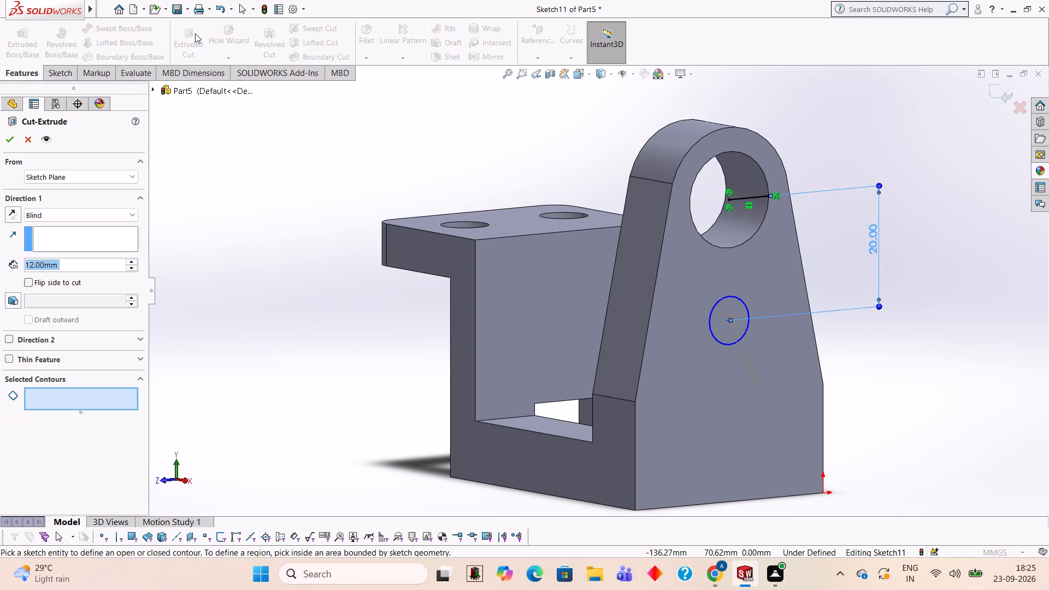
{"action": "left_click", "coordinate": [8, 145]}
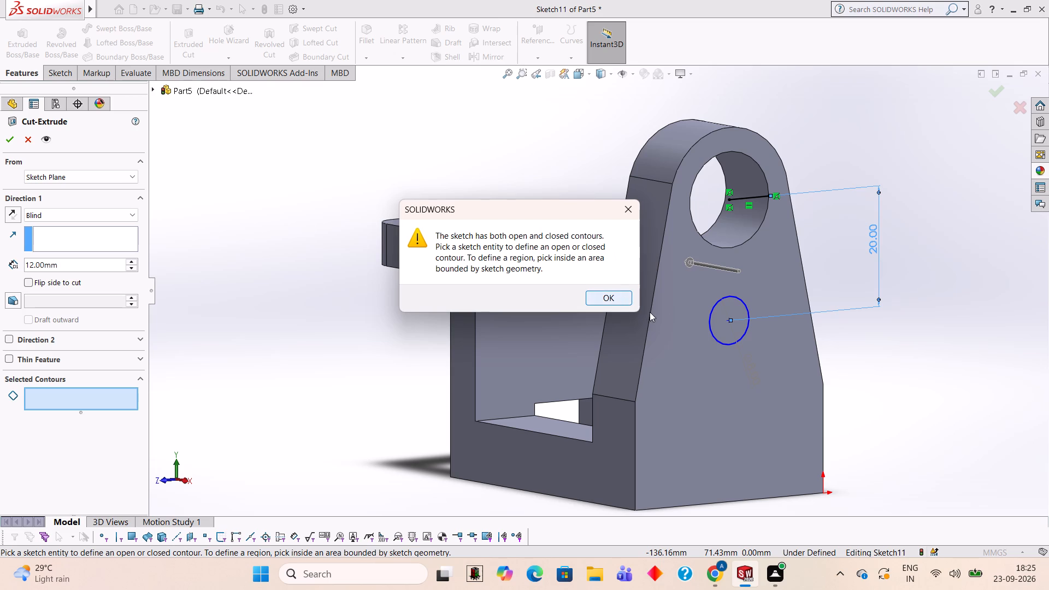
{"action": "left_click", "coordinate": [624, 303]}
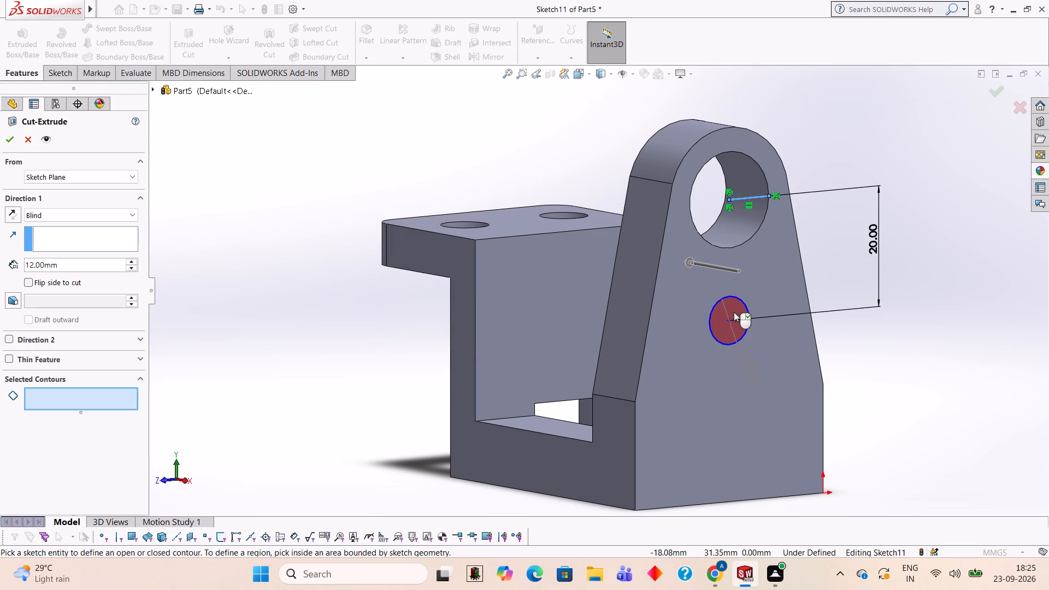
{"action": "left_click", "coordinate": [734, 312]}
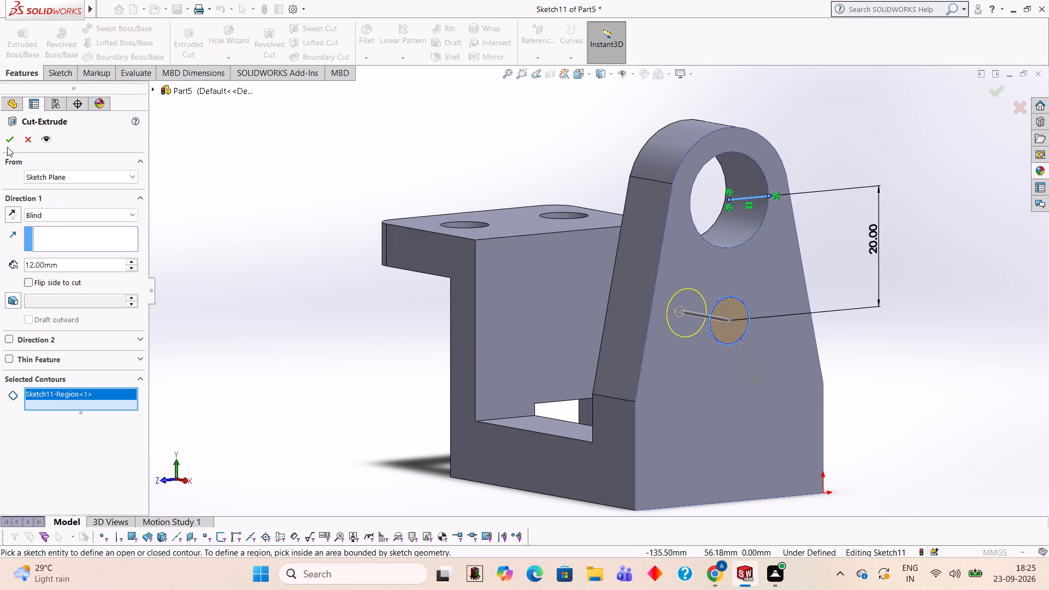
{"action": "left_click", "coordinate": [7, 145]}
{"action": "left_click", "coordinate": [218, 222]}
Examine the upright's two holes, the flange and the slotted base from several angles.
{"action": "middle_click_drag", "start_coordinate": [217, 222], "coordinate": [249, 237]}
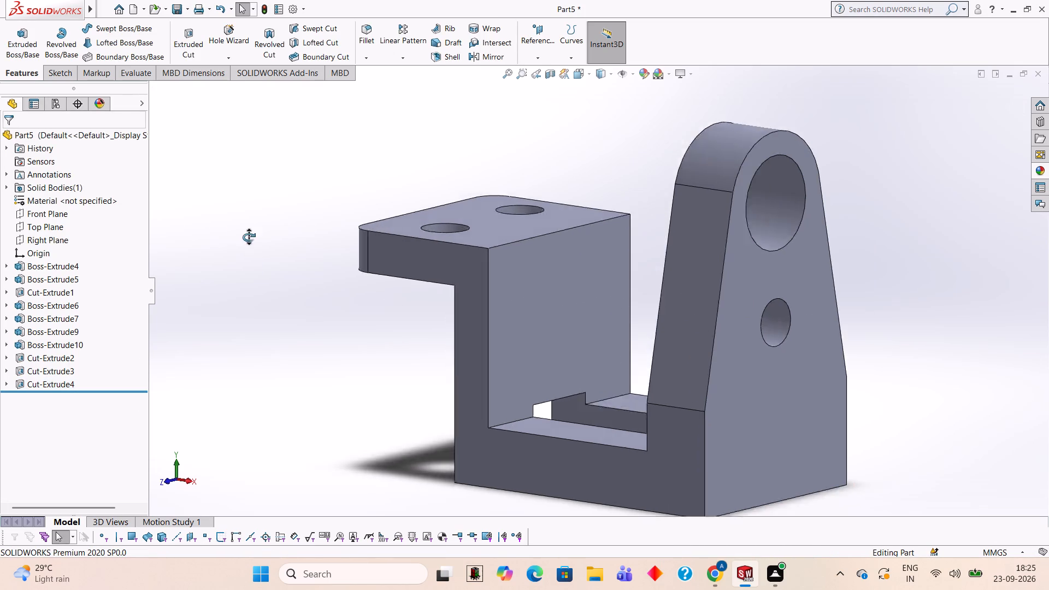
{"action": "middle_click_drag", "start_coordinate": [249, 237], "coordinate": [342, 213]}
{"action": "scroll", "coordinate": [378, 169], "scroll_direction": "up", "scroll_amount": 2}
{"action": "scroll", "coordinate": [398, 181], "scroll_direction": "down", "scroll_amount": 1}
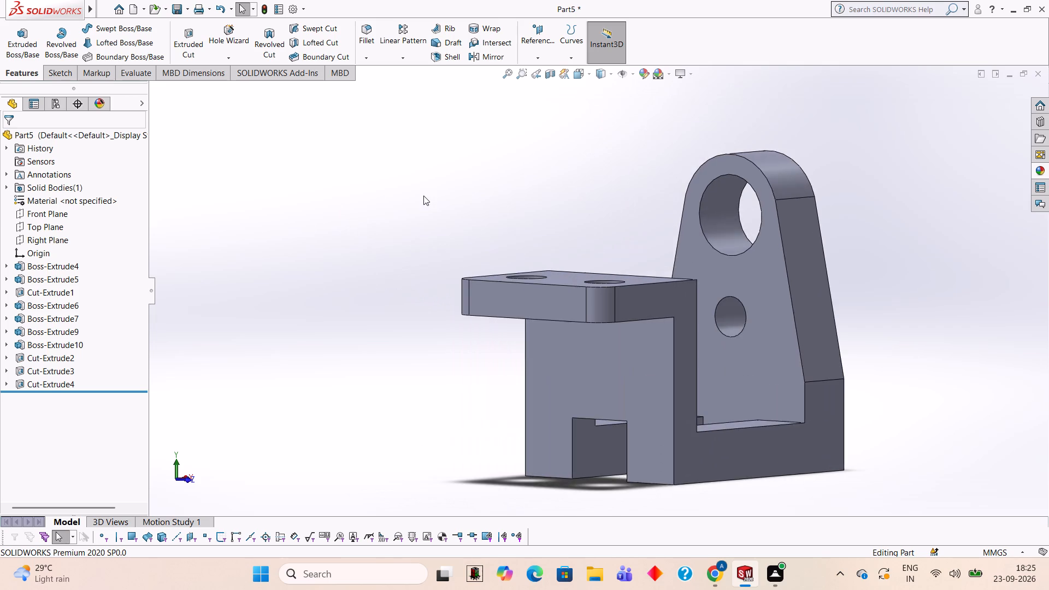
{"action": "middle_click_drag", "start_coordinate": [426, 197], "coordinate": [391, 264]}
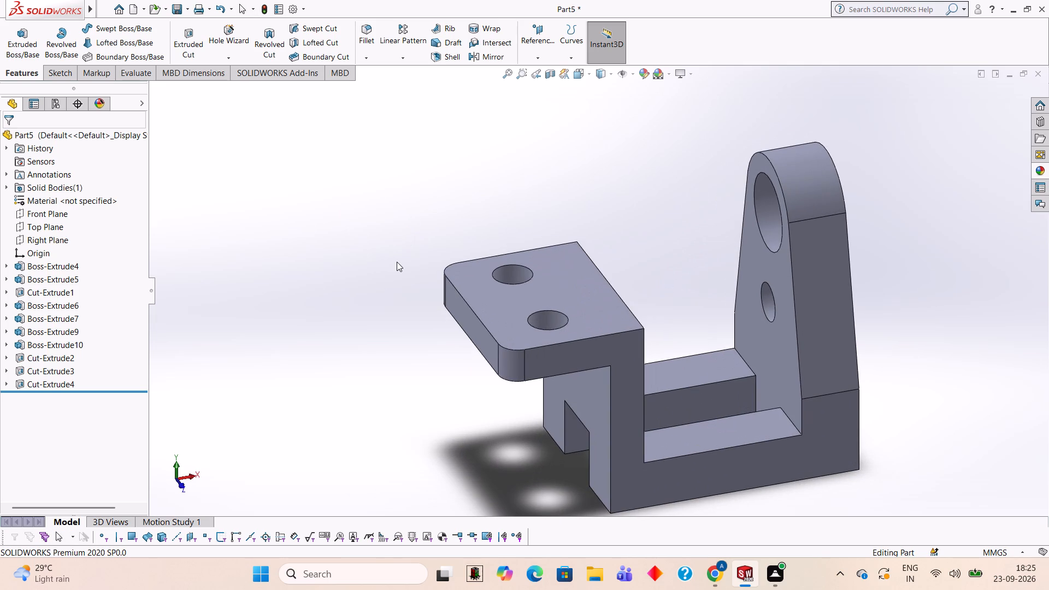
{"action": "middle_click_drag", "start_coordinate": [629, 234], "coordinate": [634, 207]}
{"action": "scroll", "coordinate": [633, 206], "scroll_direction": "up", "scroll_amount": 1}
{"action": "middle_click_drag", "start_coordinate": [565, 162], "coordinate": [568, 163]}
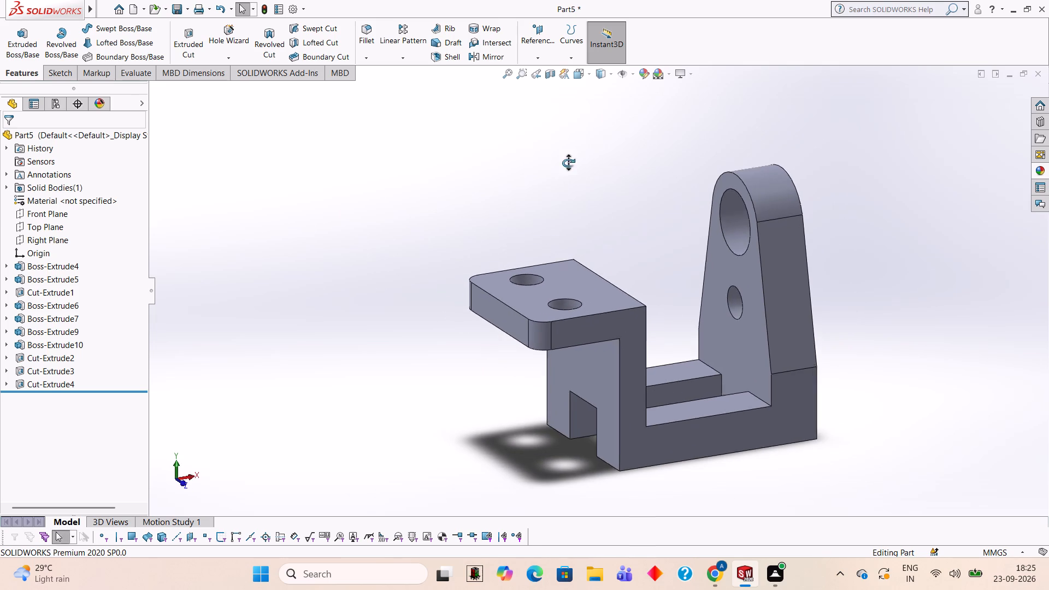
Sketch a closed 33 × 12 mm rectangle of lines tracing the top face of the front base rail.
{"action": "middle_click_drag", "start_coordinate": [568, 163], "coordinate": [537, 356]}
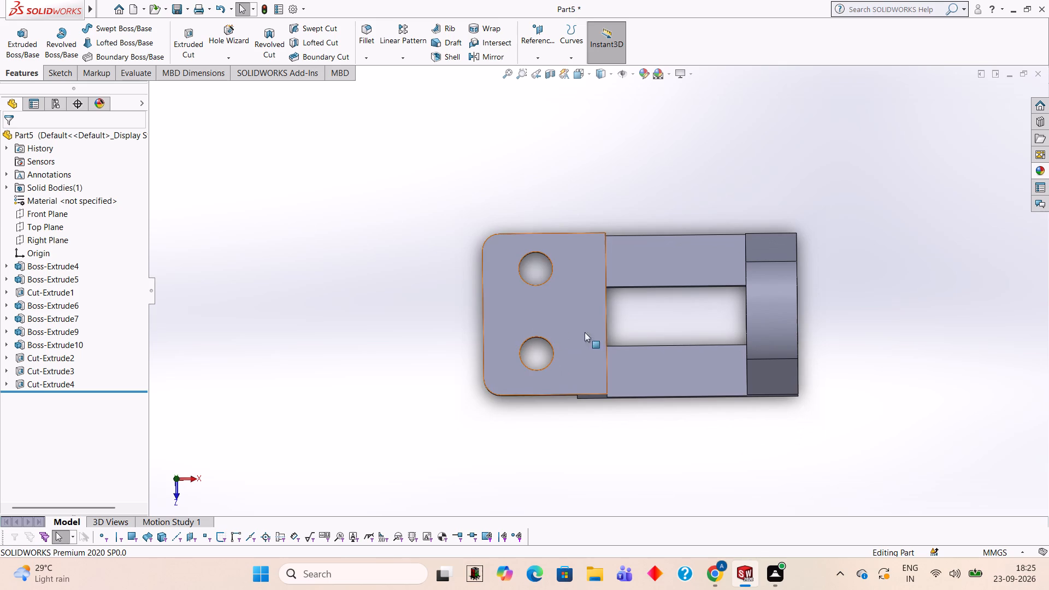
{"action": "left_click", "coordinate": [639, 363]}
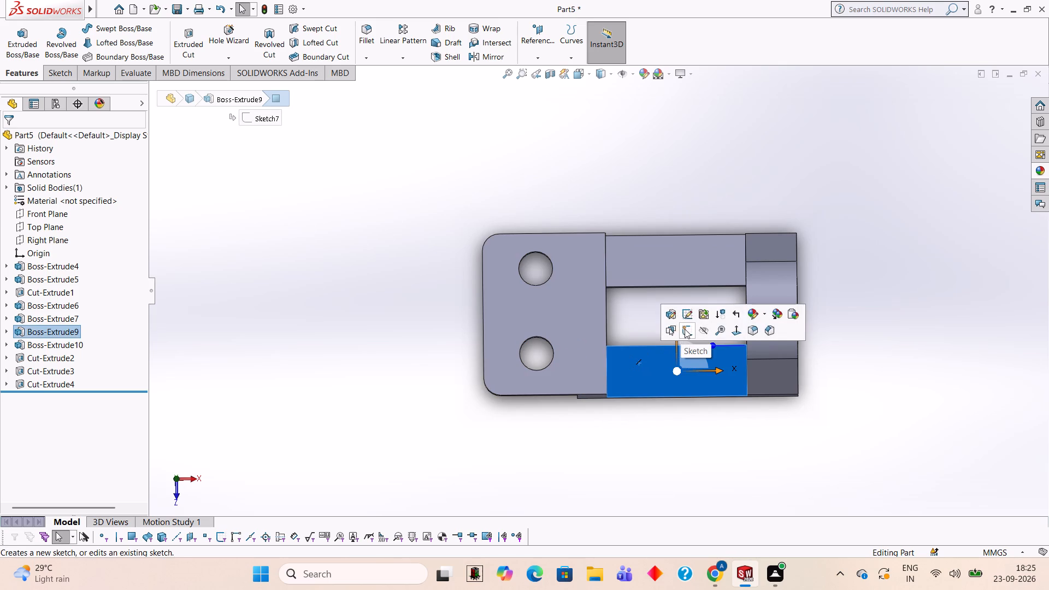
{"action": "left_click", "coordinate": [694, 275]}
{"action": "left_click", "coordinate": [702, 363]}
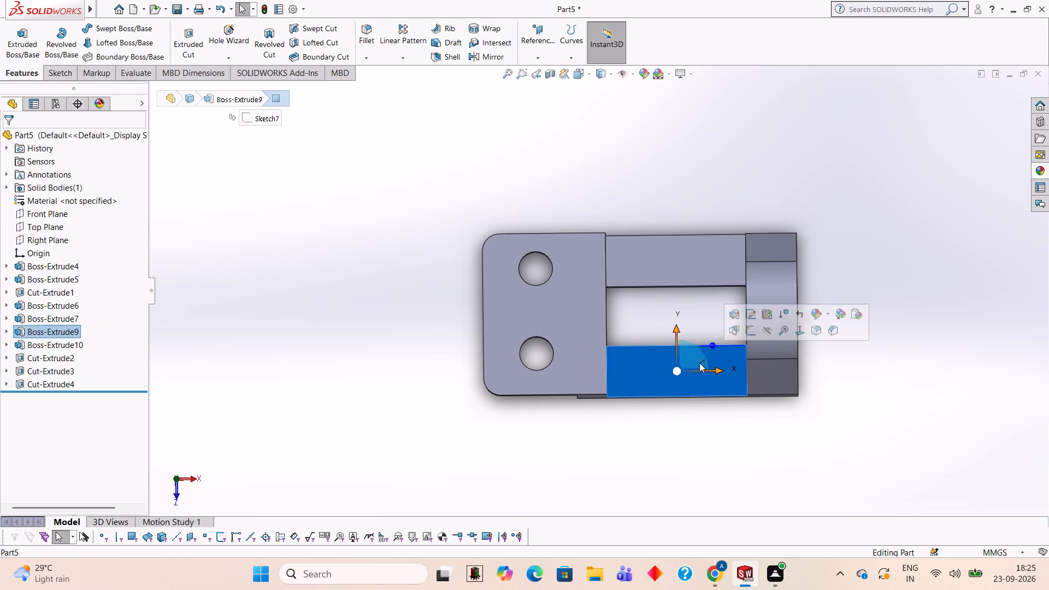
{"action": "left_click", "coordinate": [751, 329]}
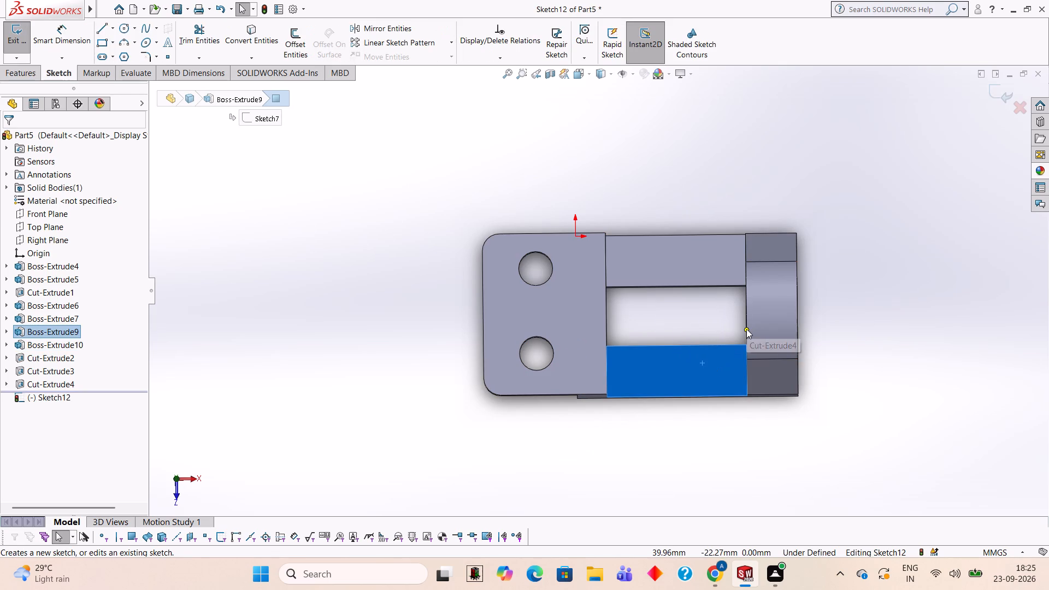
{"action": "key", "text": "ctrl+8"}
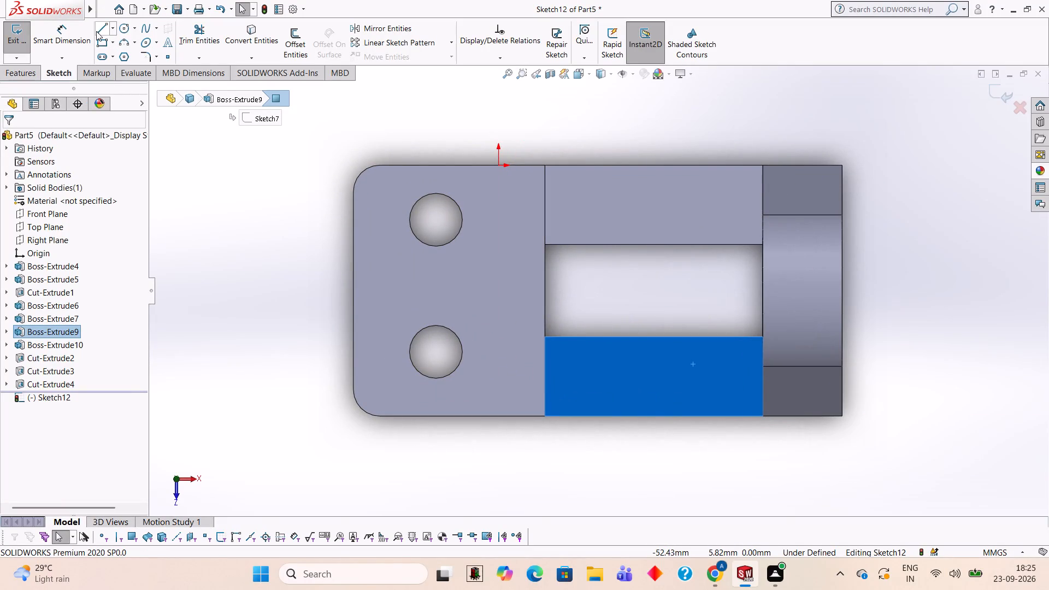
{"action": "left_click", "coordinate": [98, 27]}
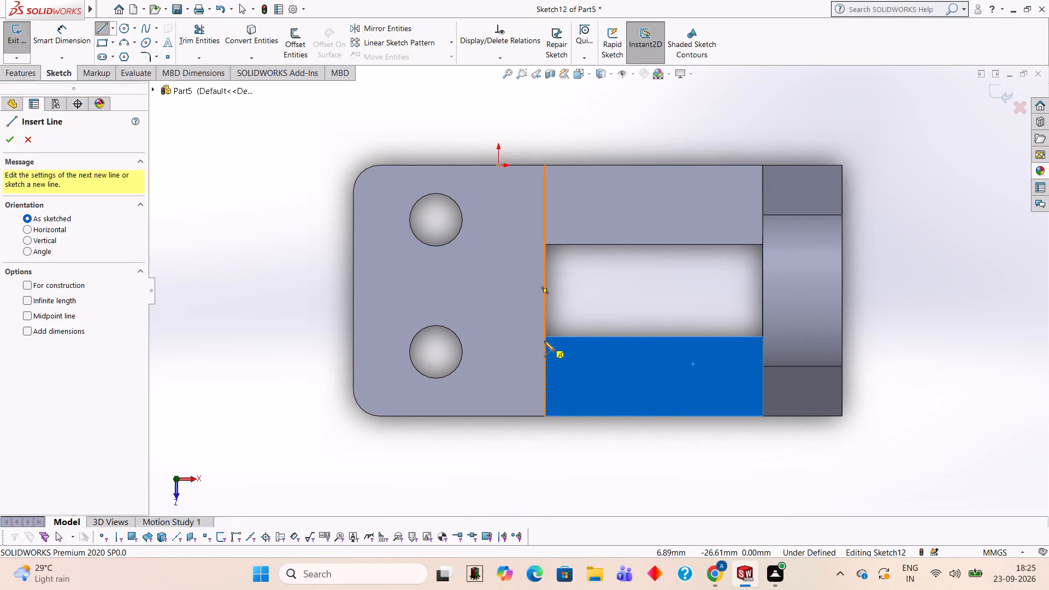
{"action": "left_click", "coordinate": [545, 337]}
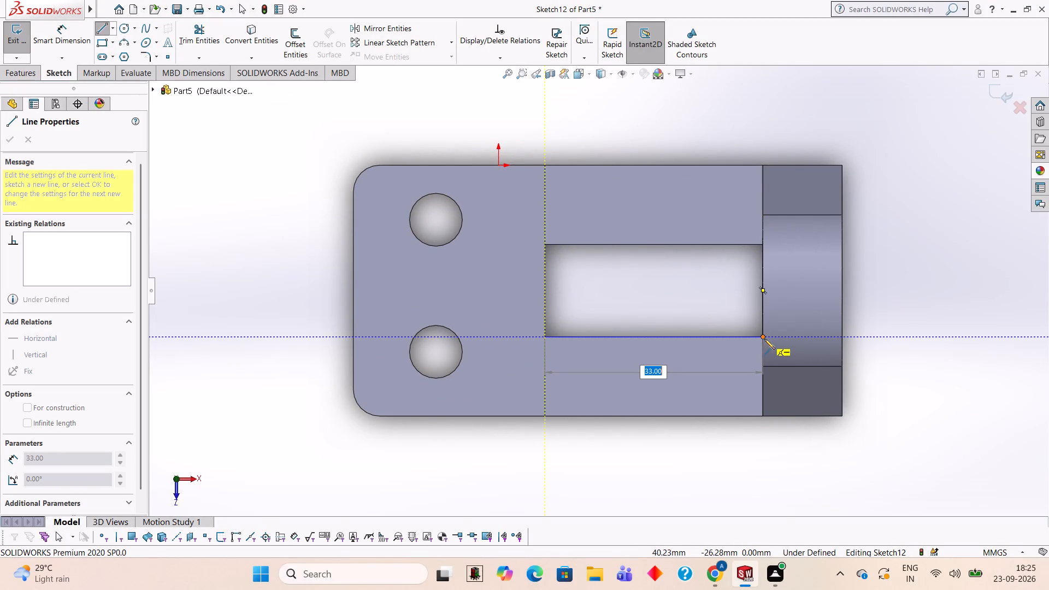
{"action": "left_click", "coordinate": [762, 335]}
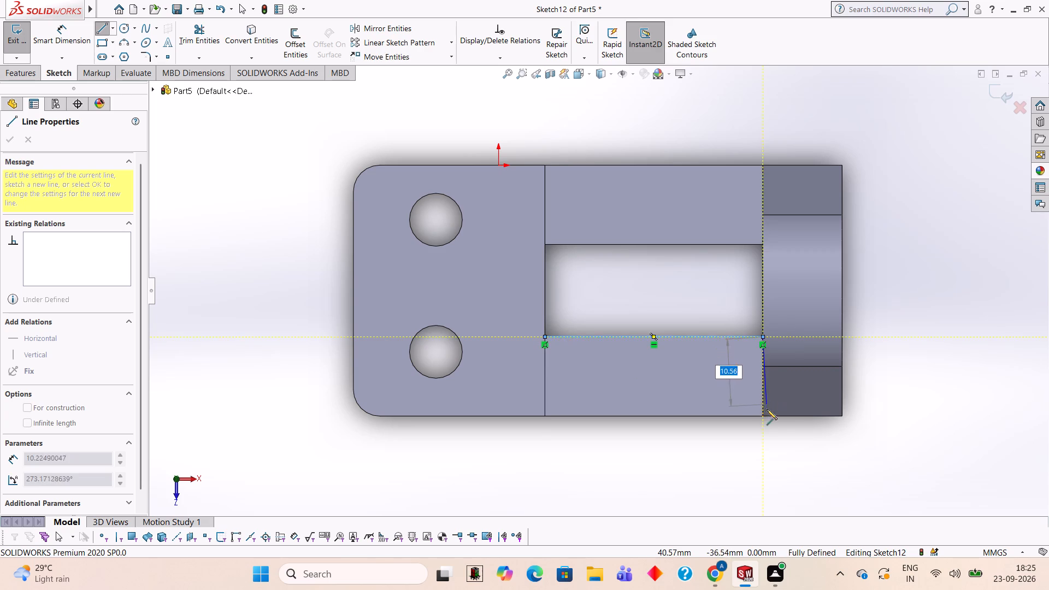
{"action": "left_click", "coordinate": [761, 415]}
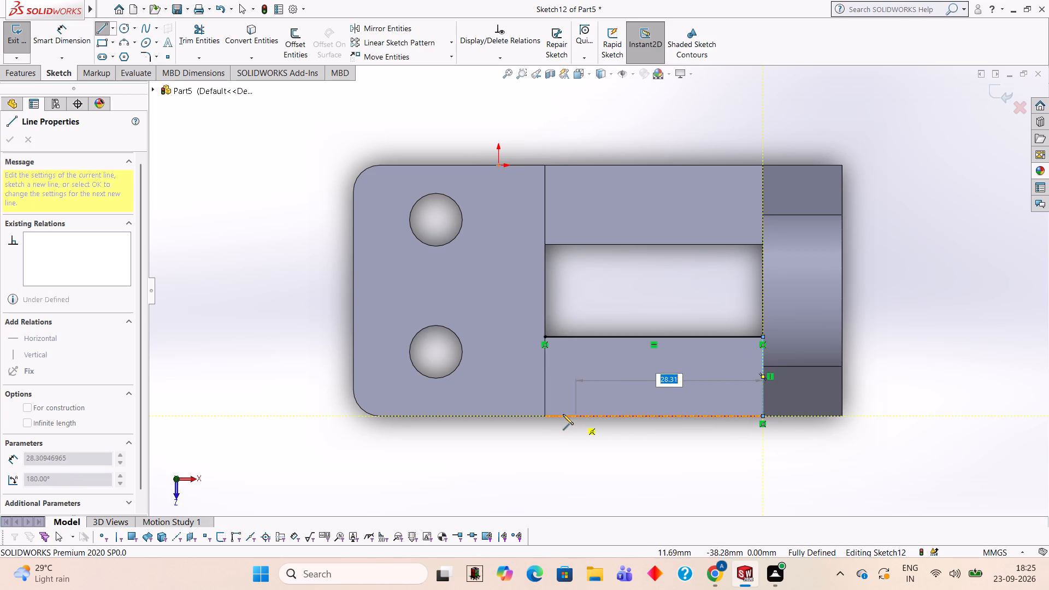
{"action": "left_click", "coordinate": [546, 416]}
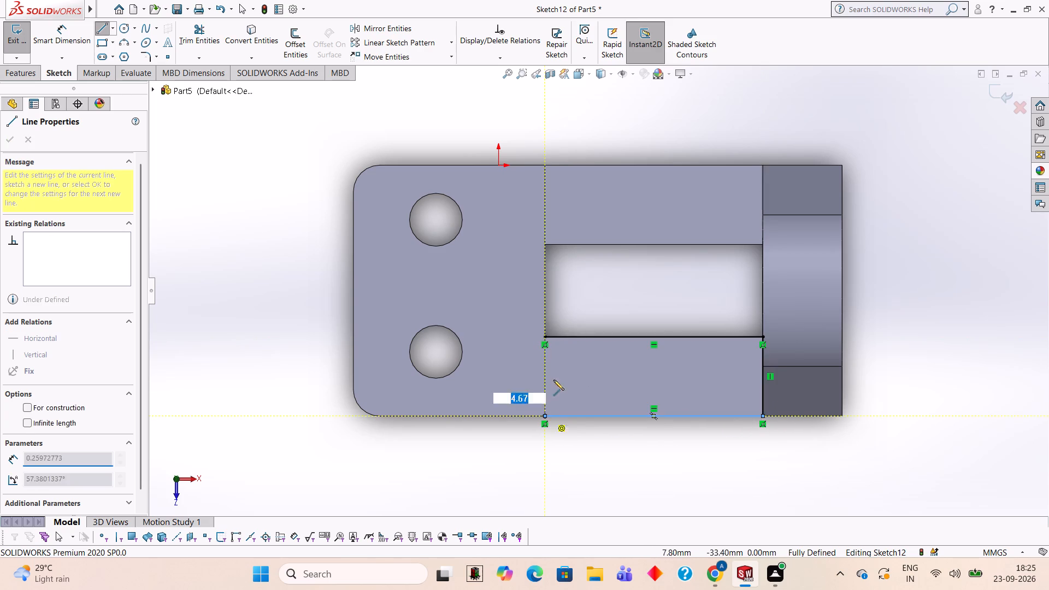
{"action": "left_click", "coordinate": [544, 336]}
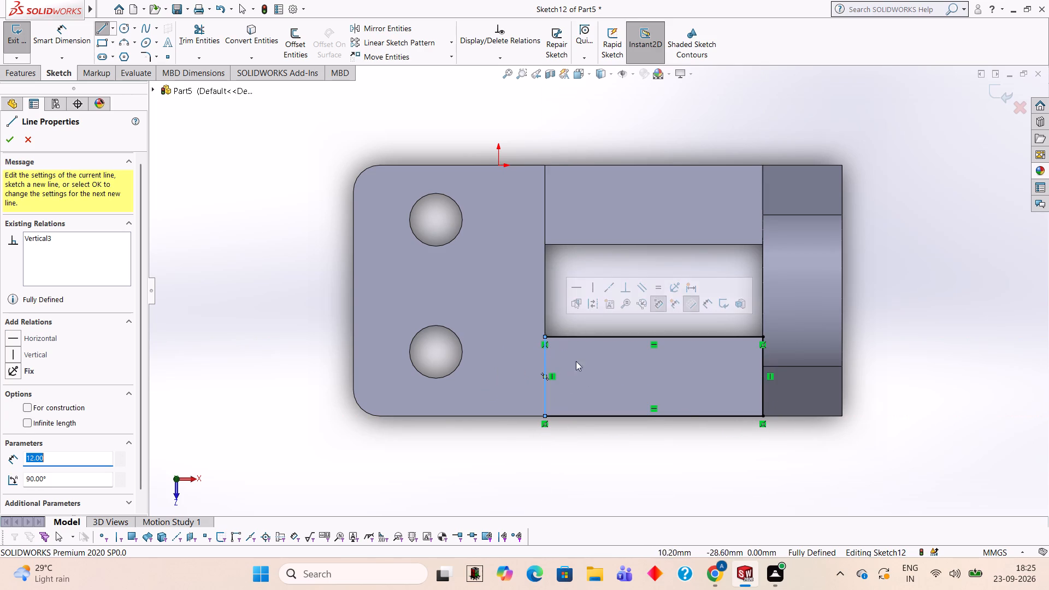
Extrude the front rail's rectangle upward 5 mm blind, merged with the body.
{"action": "middle_click_drag", "start_coordinate": [780, 433], "coordinate": [816, 234]}
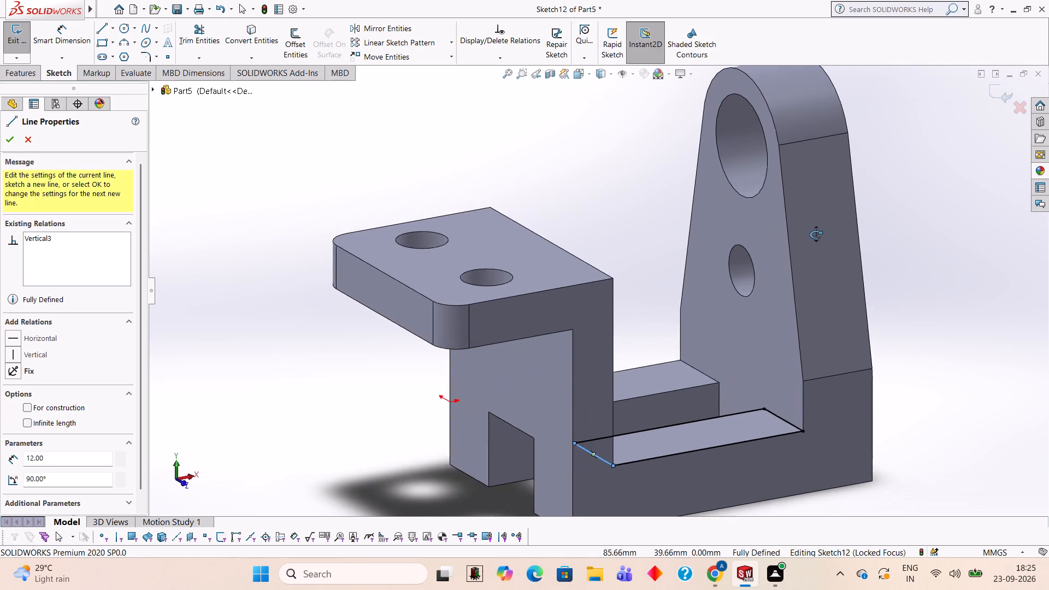
{"action": "middle_click_drag", "start_coordinate": [816, 234], "coordinate": [816, 228]}
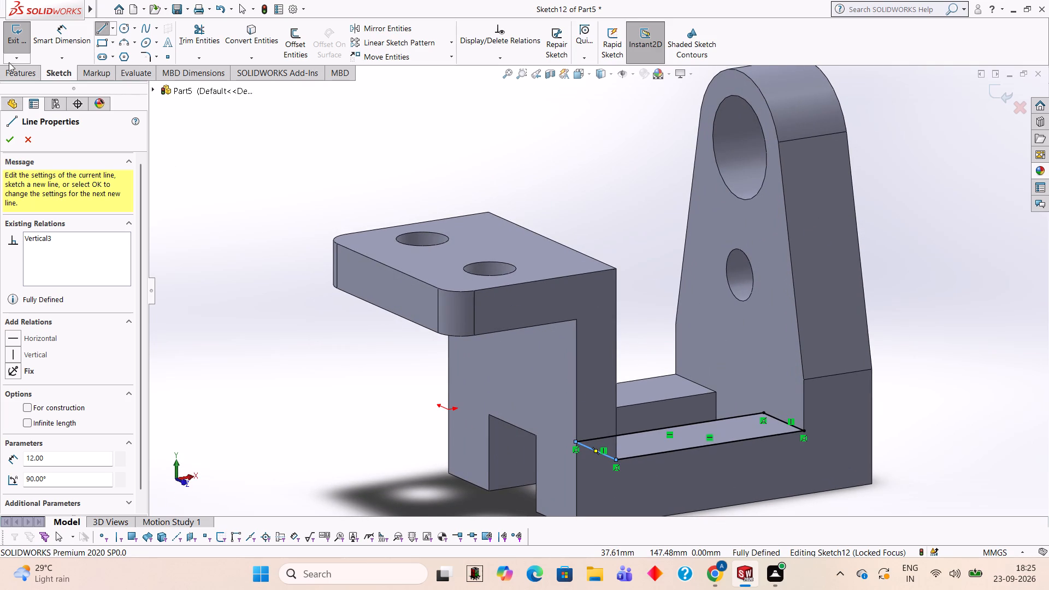
{"action": "left_click", "coordinate": [27, 73]}
{"action": "left_click", "coordinate": [26, 36]}
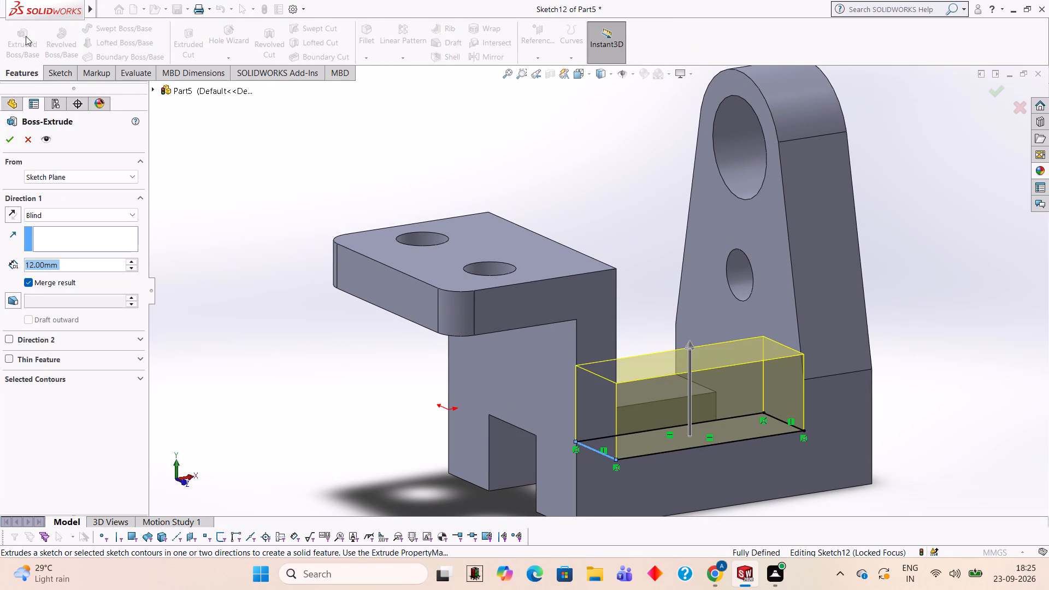
{"action": "key", "text": "5"}
{"action": "key", "text": "Return"}
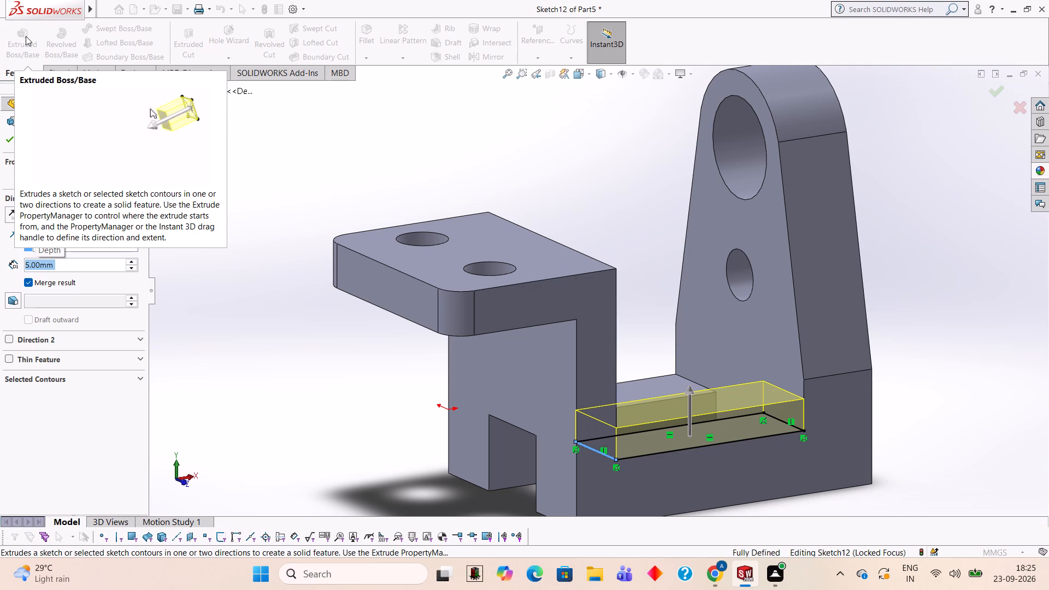
{"action": "left_click", "coordinate": [9, 139]}
{"action": "left_click", "coordinate": [215, 184]}
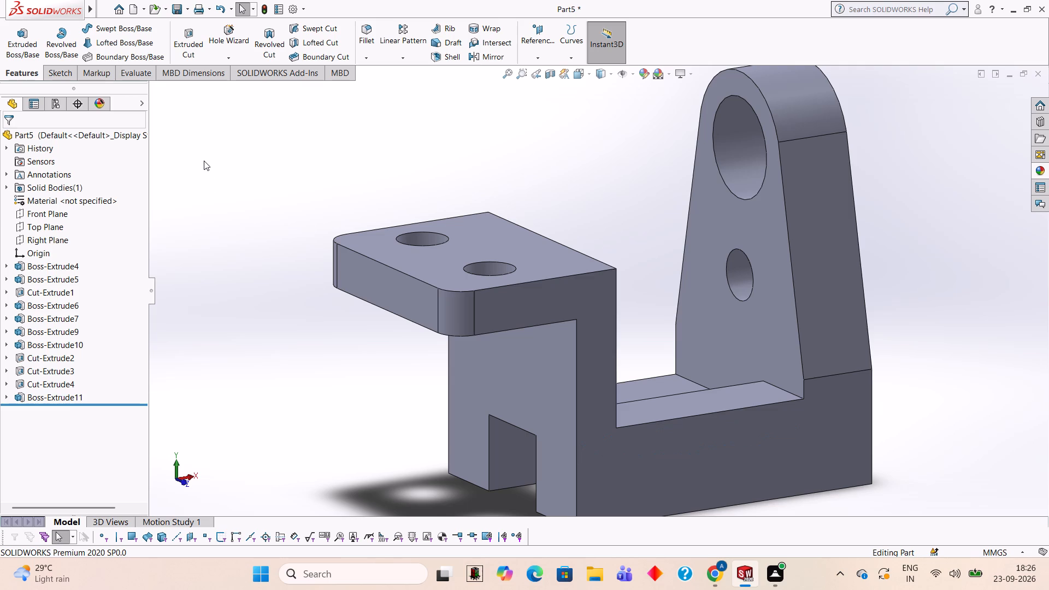
Sketch a closed 33 × 12 mm rectangle of lines tracing the top face of the rear base rail.
{"action": "middle_click_drag", "start_coordinate": [275, 161], "coordinate": [458, 166]}
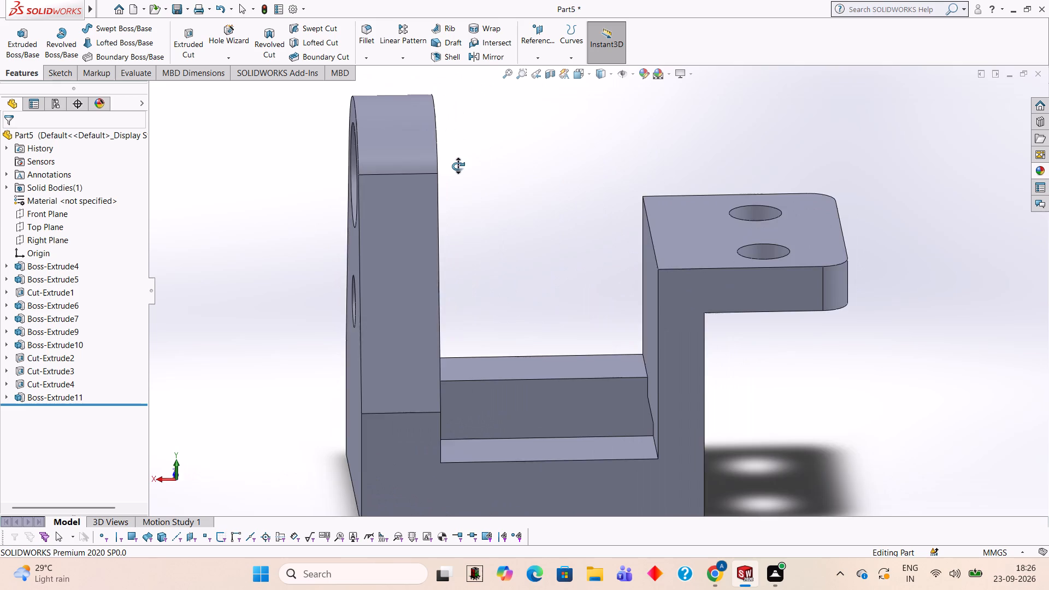
{"action": "middle_click_drag", "start_coordinate": [458, 166], "coordinate": [456, 216]}
{"action": "left_click", "coordinate": [521, 461]}
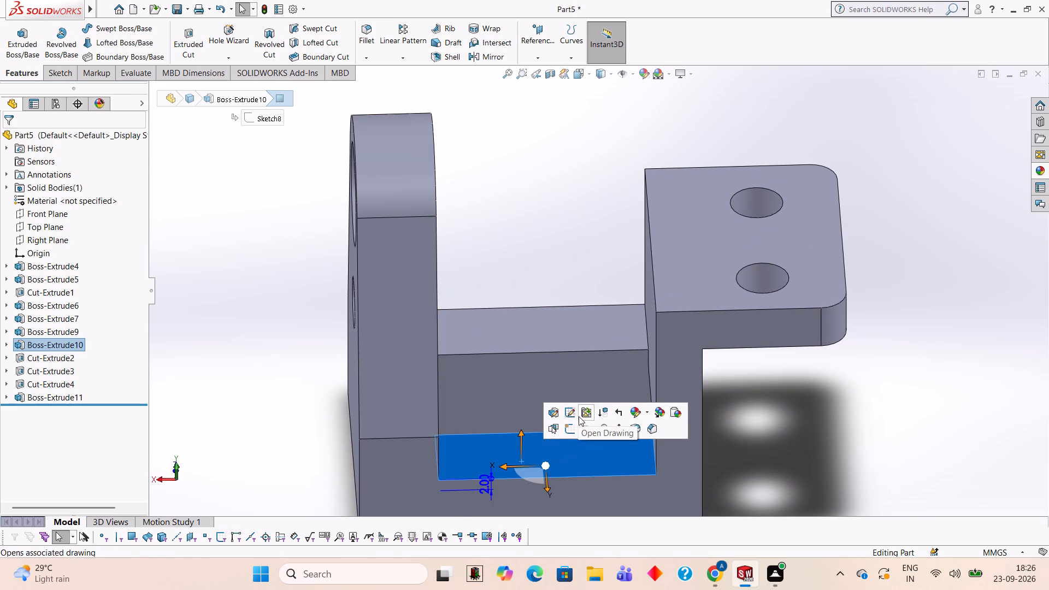
{"action": "left_click", "coordinate": [574, 422]}
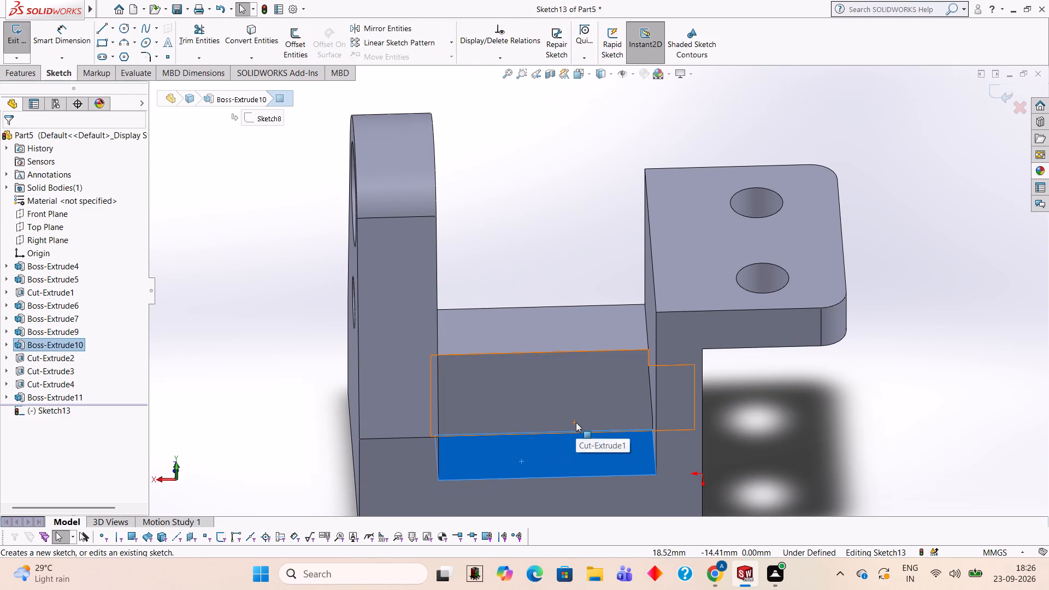
{"action": "key", "text": "ctrl+8"}
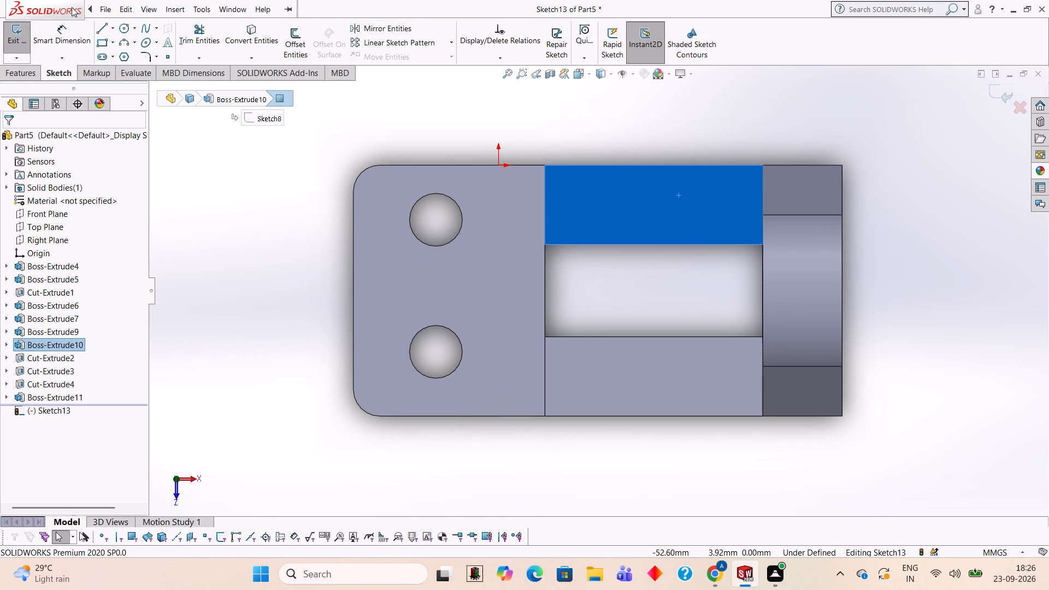
{"action": "left_click", "coordinate": [105, 25]}
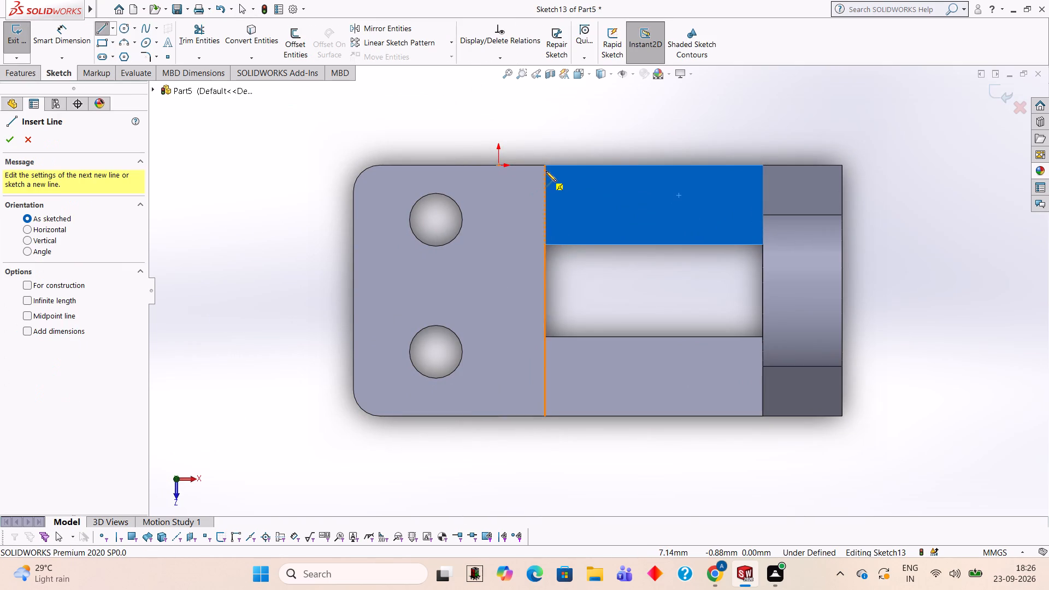
{"action": "left_click", "coordinate": [544, 166]}
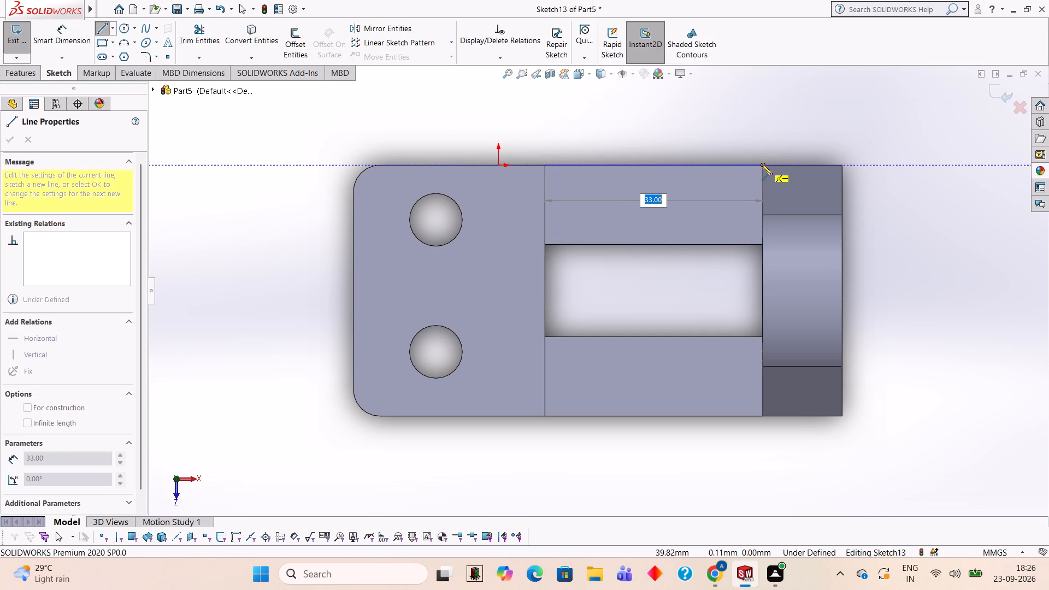
{"action": "left_click", "coordinate": [762, 164]}
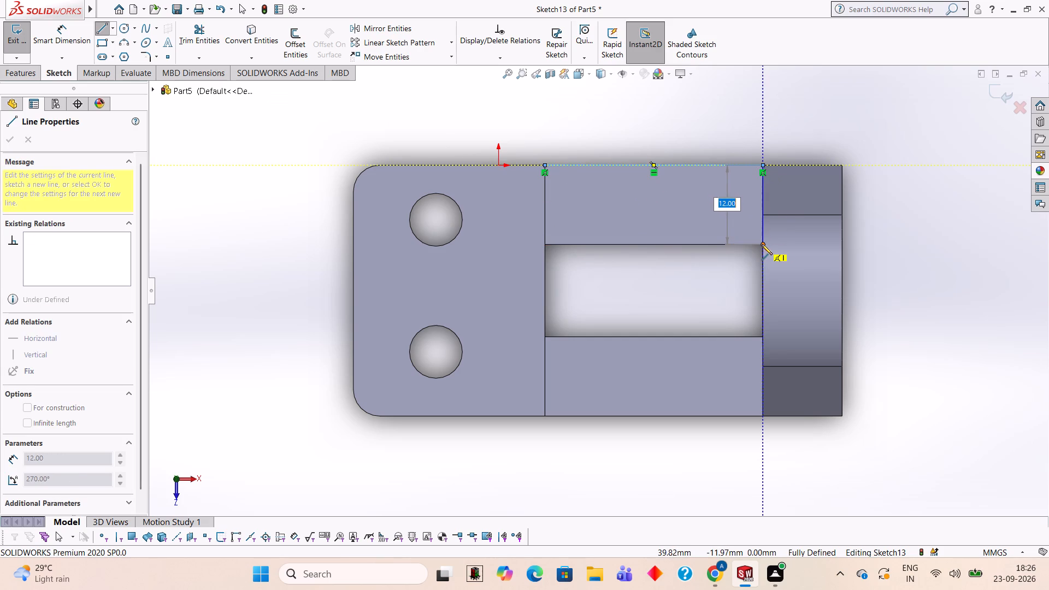
{"action": "left_click", "coordinate": [762, 244]}
{"action": "left_click", "coordinate": [545, 244]}
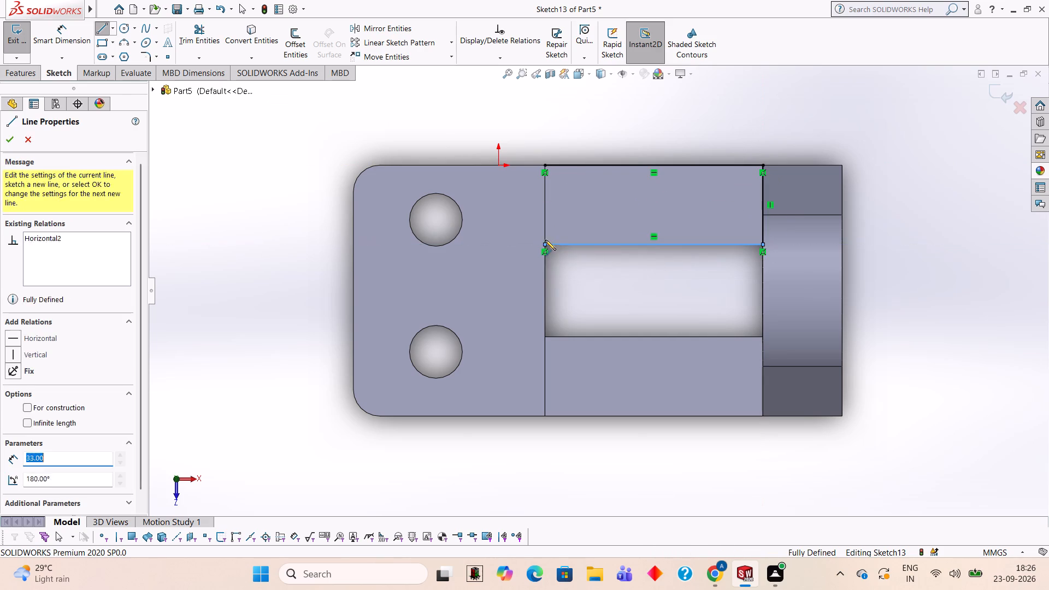
{"action": "left_click", "coordinate": [544, 163]}
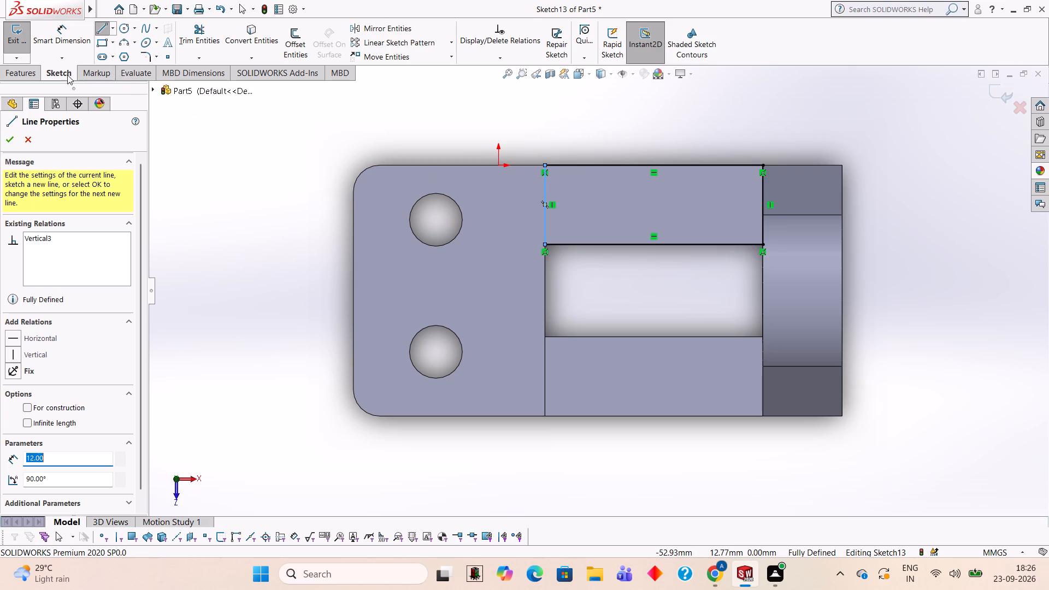
Extrude the rear rail's rectangle upward 5 mm blind, merged with the body.
{"action": "left_click", "coordinate": [23, 72]}
{"action": "left_click", "coordinate": [19, 40]}
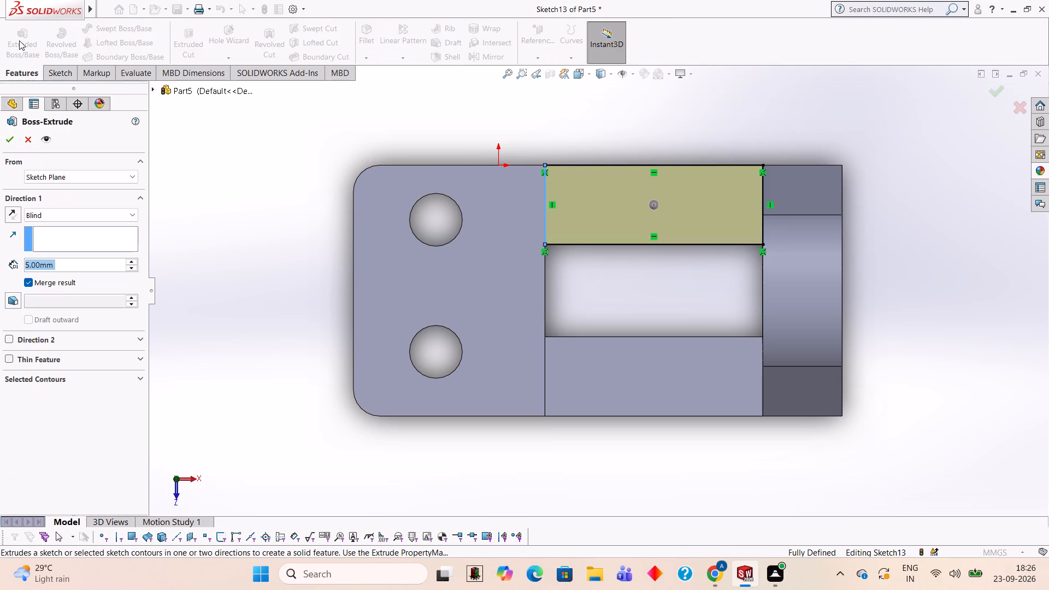
{"action": "left_click", "coordinate": [7, 144]}
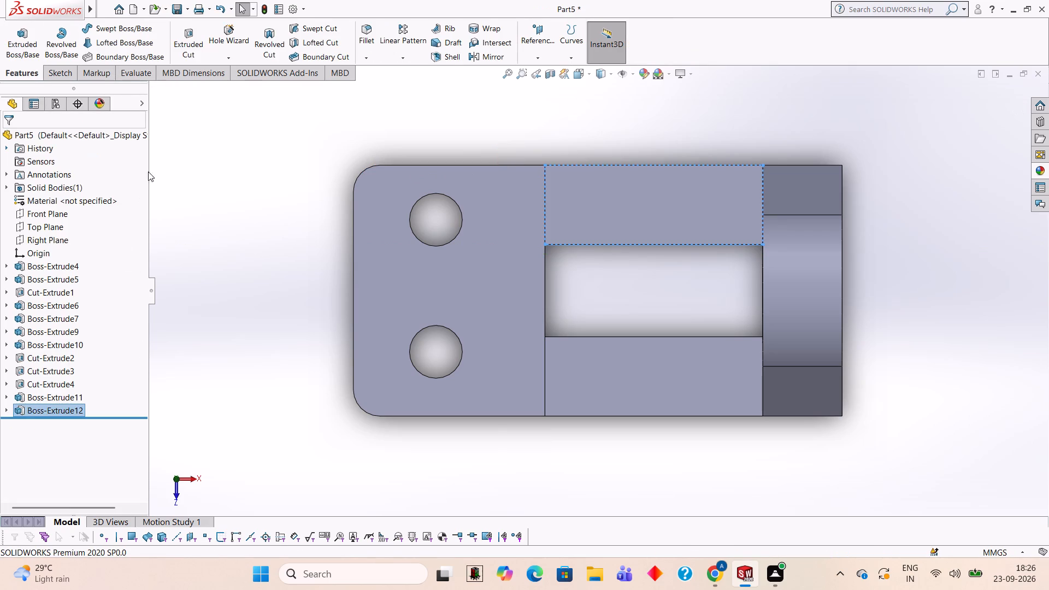
{"action": "left_click", "coordinate": [191, 173]}
Examine the raised rails, flange, base slot and upright from several angles.
{"action": "middle_click_drag", "start_coordinate": [205, 190], "coordinate": [380, 113]}
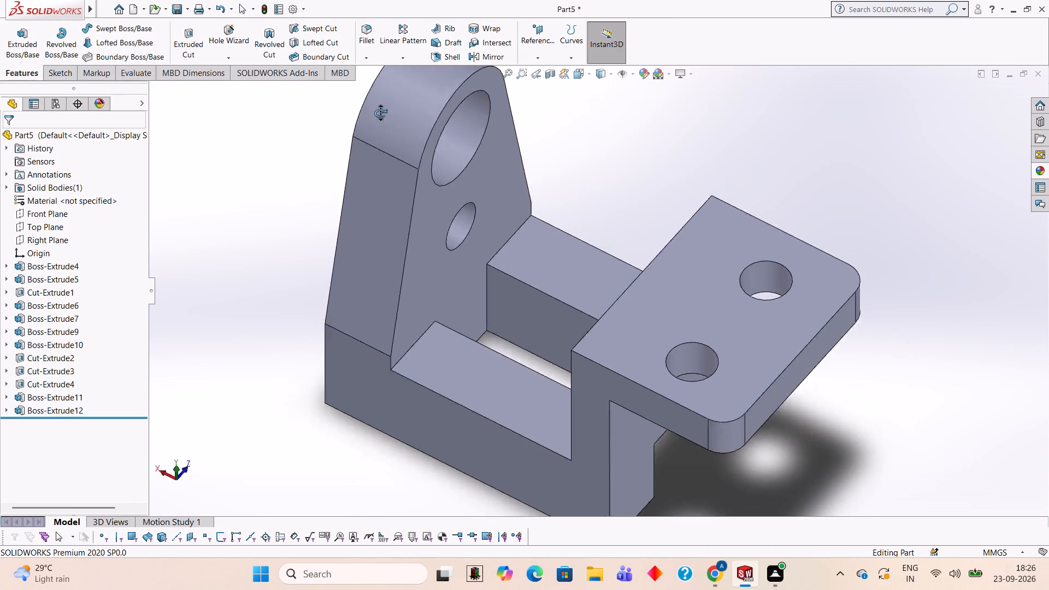
{"action": "middle_click_drag", "start_coordinate": [380, 113], "coordinate": [693, 61]}
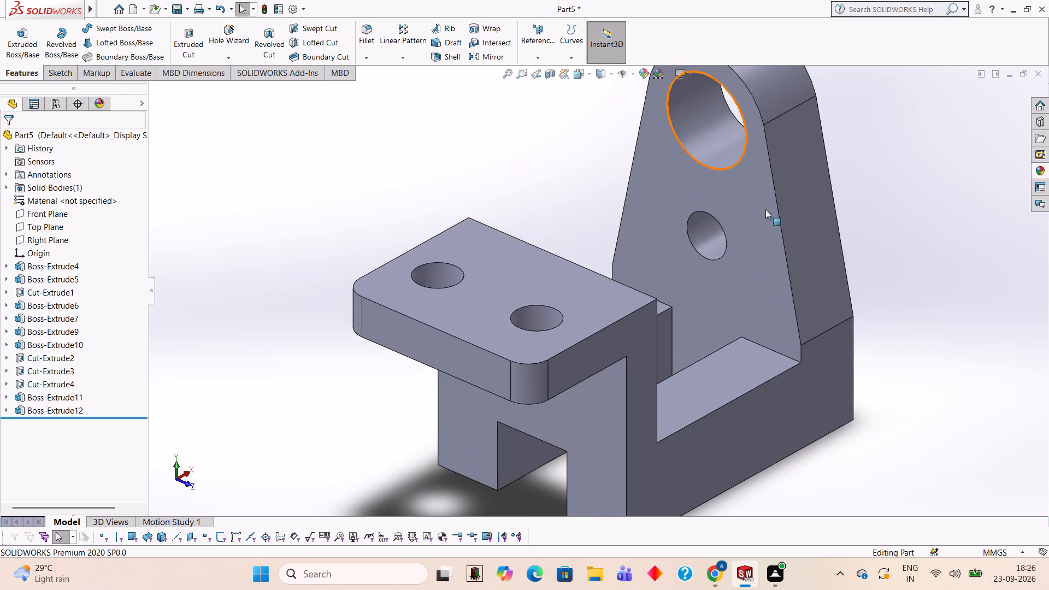
{"action": "middle_click_drag", "start_coordinate": [791, 298], "coordinate": [791, 241]}
{"action": "scroll", "coordinate": [824, 225], "scroll_direction": "up", "scroll_amount": 1}
{"action": "middle_click_drag", "start_coordinate": [827, 222], "coordinate": [832, 225]}
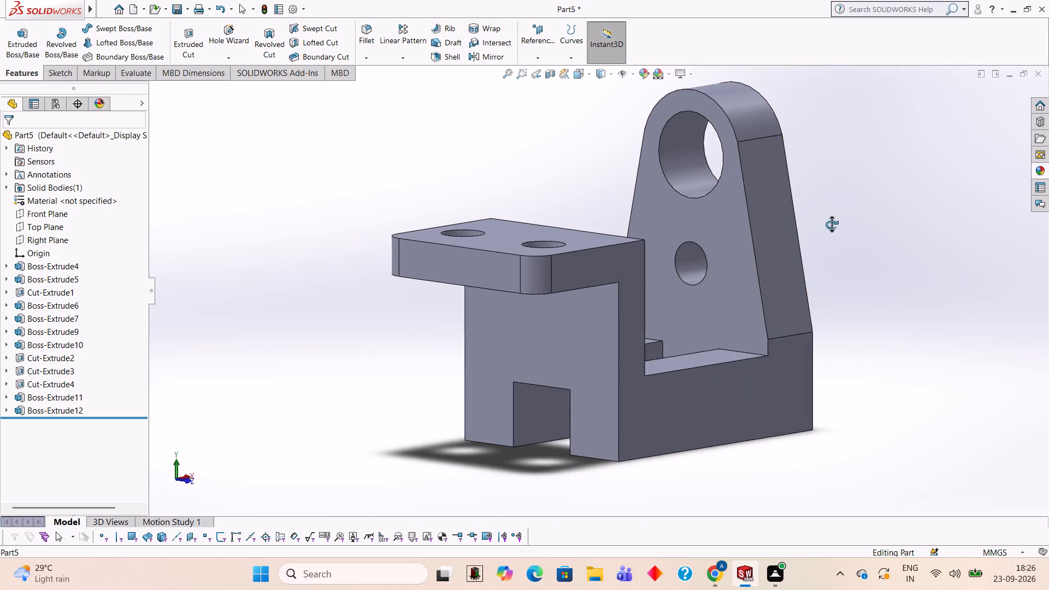
{"action": "middle_click_drag", "start_coordinate": [832, 225], "coordinate": [828, 233]}
{"action": "scroll", "coordinate": [828, 233], "scroll_direction": "up", "scroll_amount": 1}
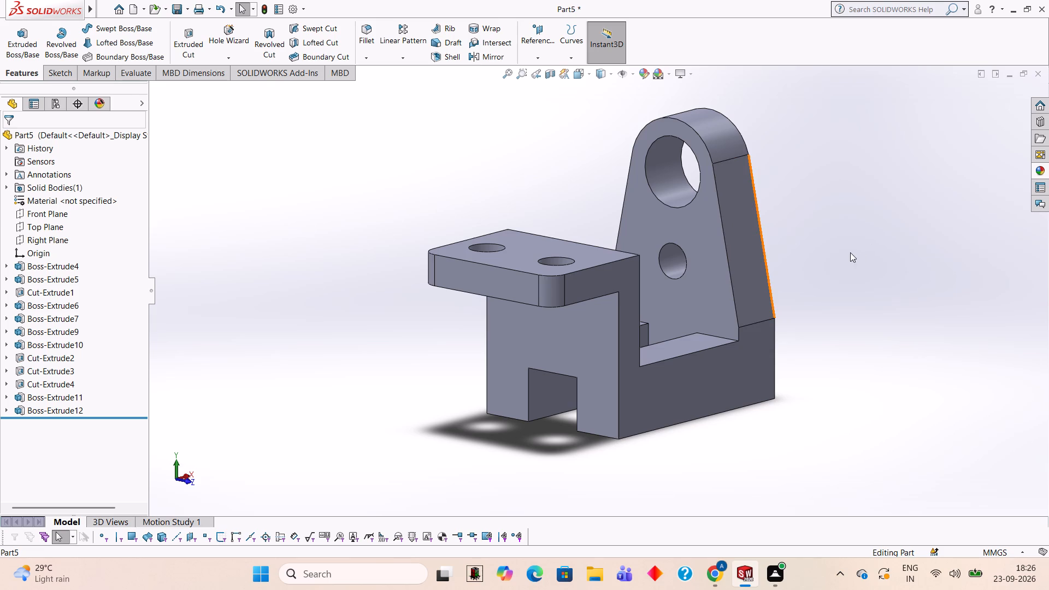
{"action": "middle_click_drag", "start_coordinate": [862, 258], "coordinate": [844, 248]}
{"action": "scroll", "coordinate": [841, 244], "scroll_direction": "up", "scroll_amount": 1}
{"action": "middle_click_drag", "start_coordinate": [840, 233], "coordinate": [833, 280]}
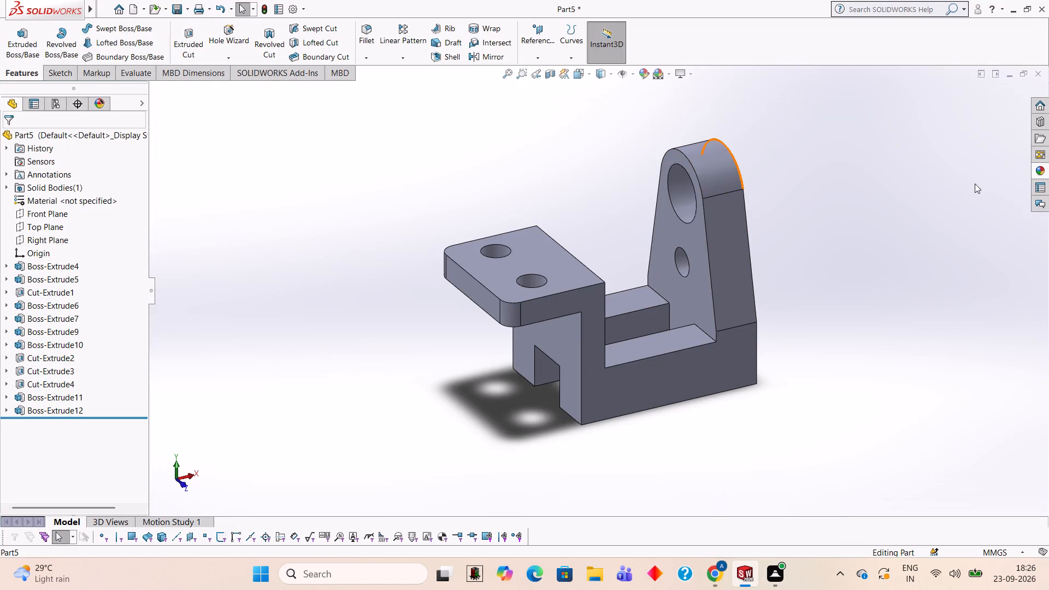
{"action": "middle_click_drag", "start_coordinate": [853, 263], "coordinate": [853, 285]}
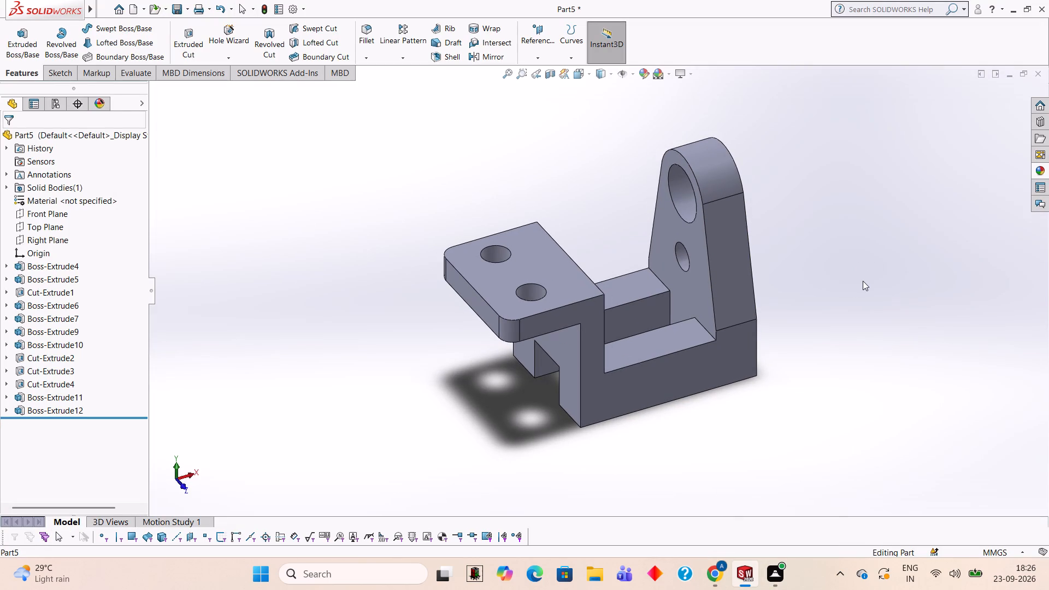
Apply a yellow colour appearance to the whole solid body.
{"action": "left_click", "coordinate": [1042, 172]}
{"action": "left_click_drag", "start_coordinate": [945, 331], "coordinate": [725, 329]}
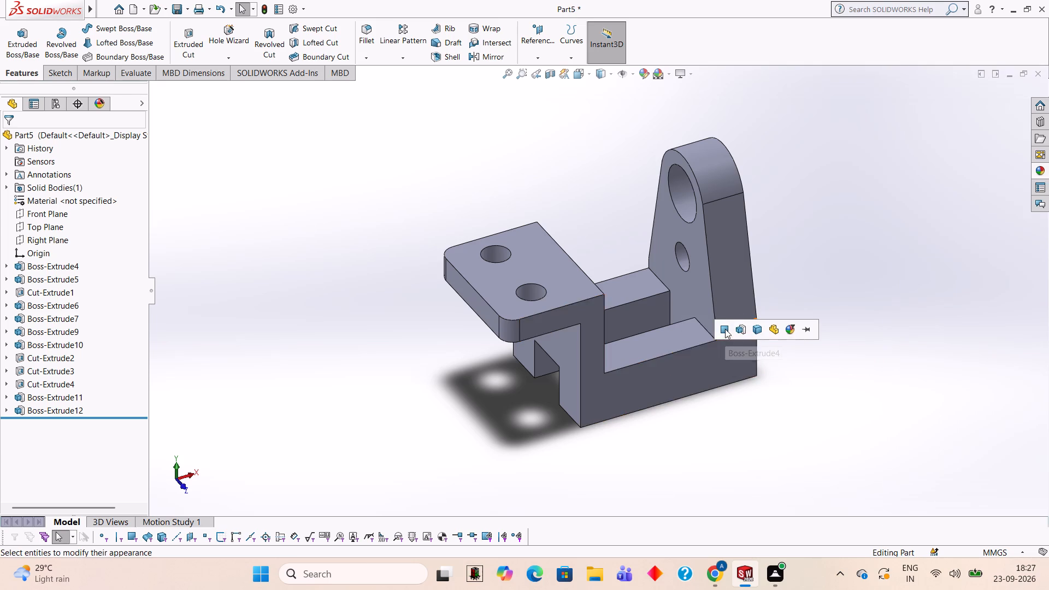
{"action": "left_click", "coordinate": [754, 331]}
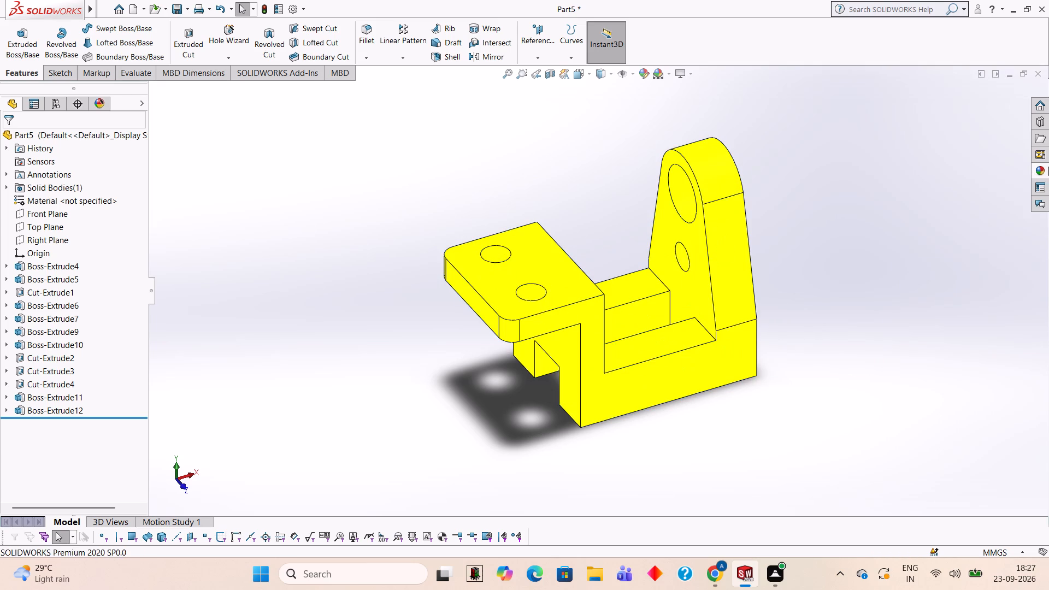
Apply the Blue LED appearance to the cut feature forming the two flange holes.
{"action": "left_click", "coordinate": [1041, 173]}
{"action": "left_click_drag", "start_coordinate": [938, 270], "coordinate": [750, 311]}
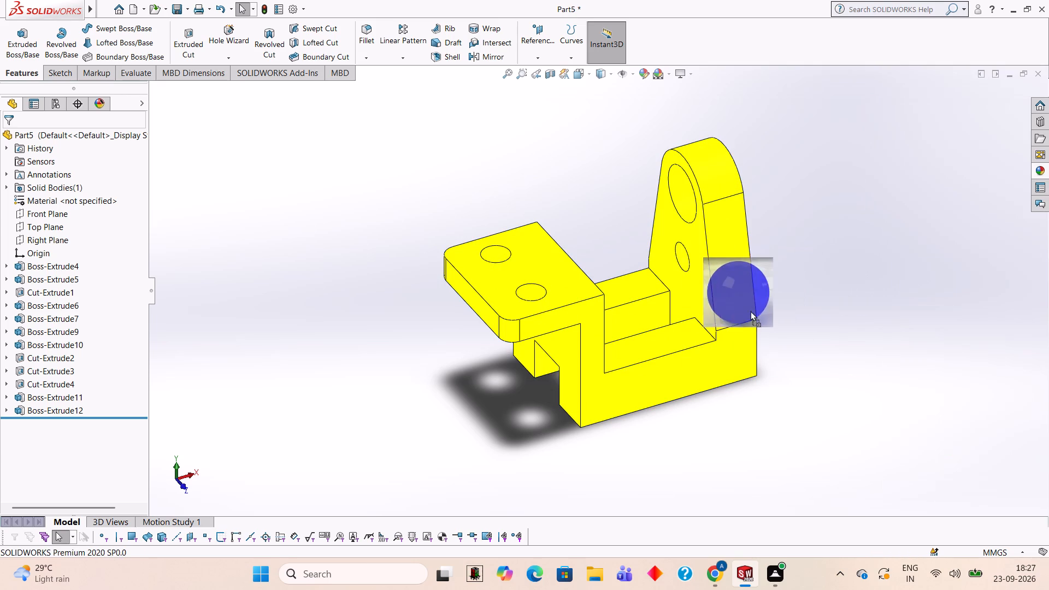
{"action": "left_click_drag", "start_coordinate": [750, 311], "coordinate": [538, 299]}
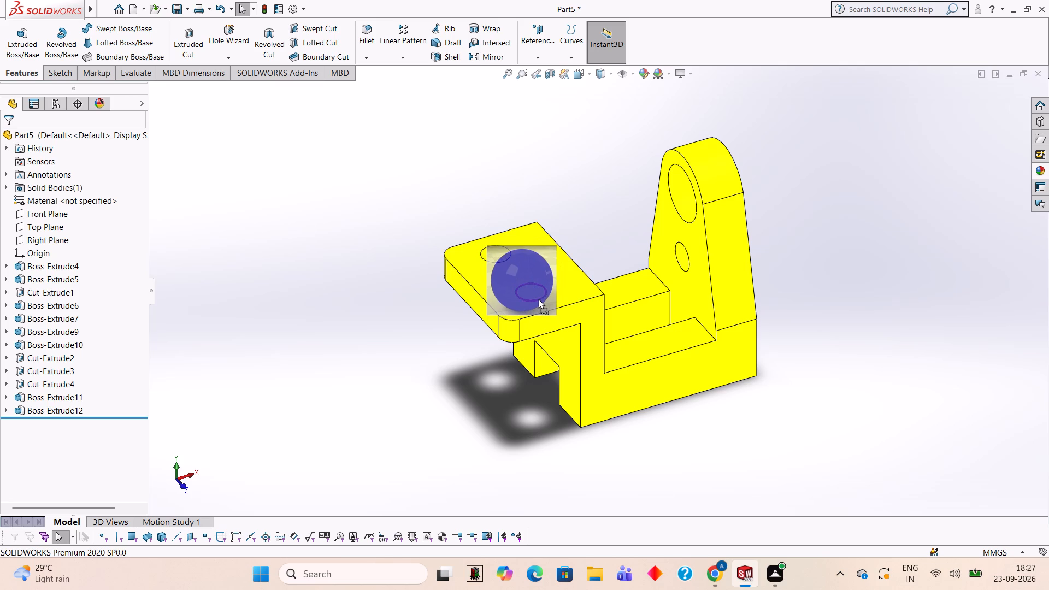
{"action": "left_click_drag", "start_coordinate": [538, 299], "coordinate": [541, 290]}
{"action": "left_click", "coordinate": [541, 290]}
Apply the Blue LED appearance to the cut feature of the upright's 16 mm hole.
{"action": "middle_click_drag", "start_coordinate": [798, 229], "coordinate": [850, 195]}
{"action": "left_click", "coordinate": [1039, 170]}
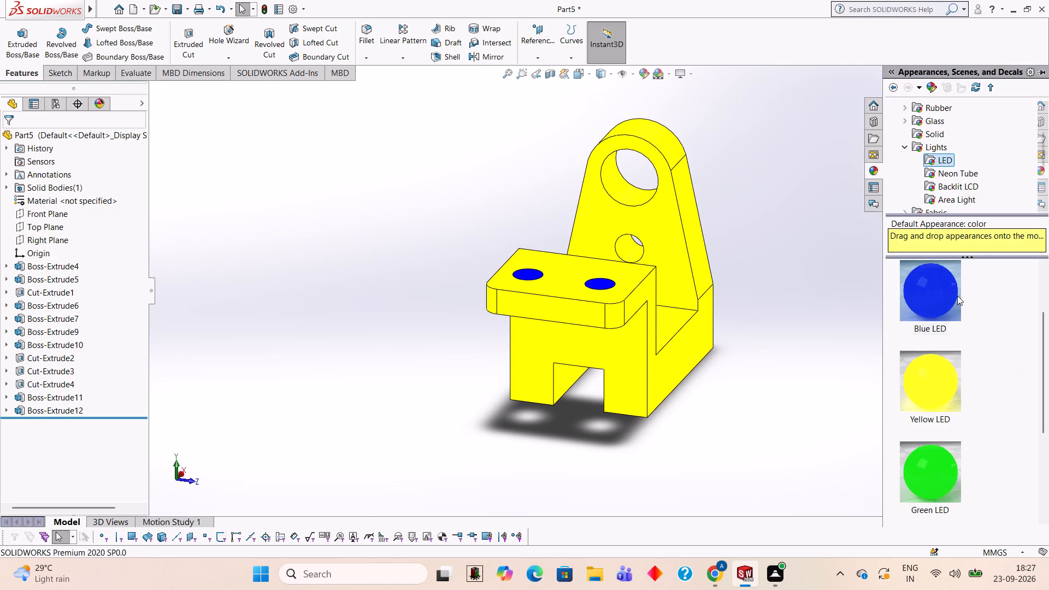
{"action": "left_click_drag", "start_coordinate": [951, 302], "coordinate": [653, 193]}
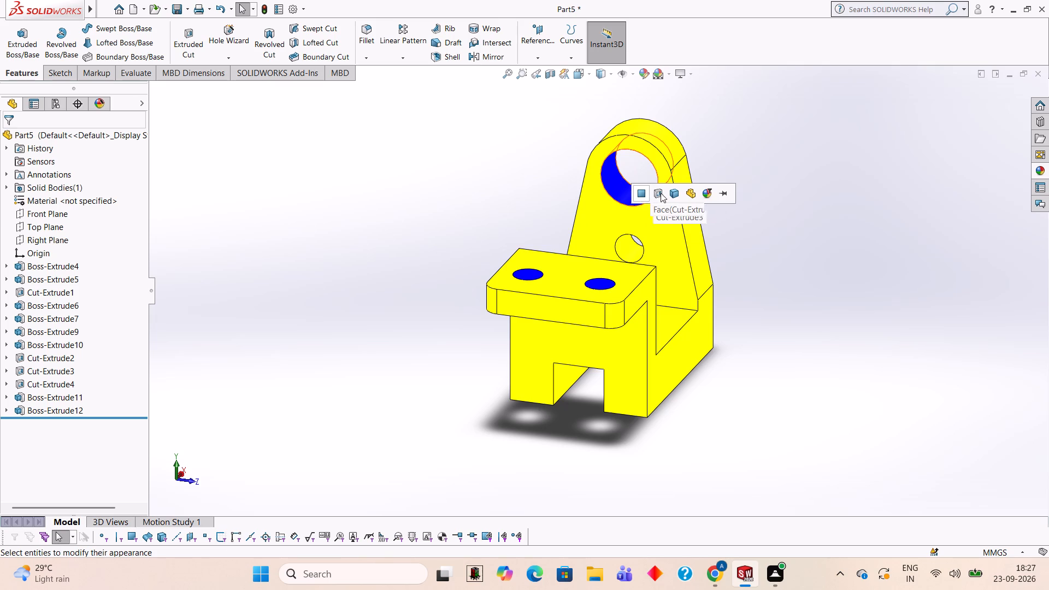
{"action": "left_click", "coordinate": [659, 193]}
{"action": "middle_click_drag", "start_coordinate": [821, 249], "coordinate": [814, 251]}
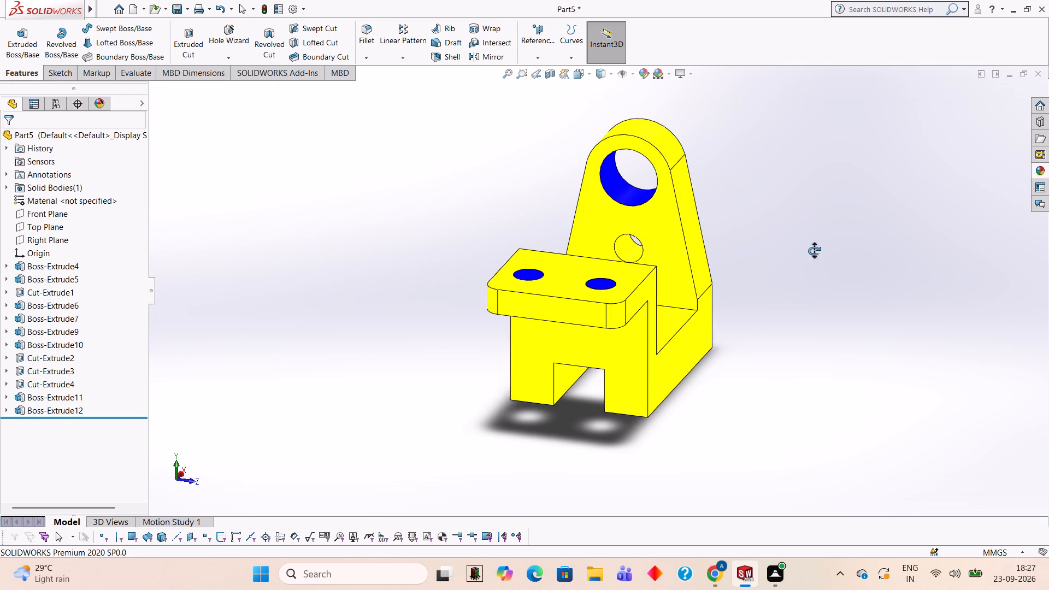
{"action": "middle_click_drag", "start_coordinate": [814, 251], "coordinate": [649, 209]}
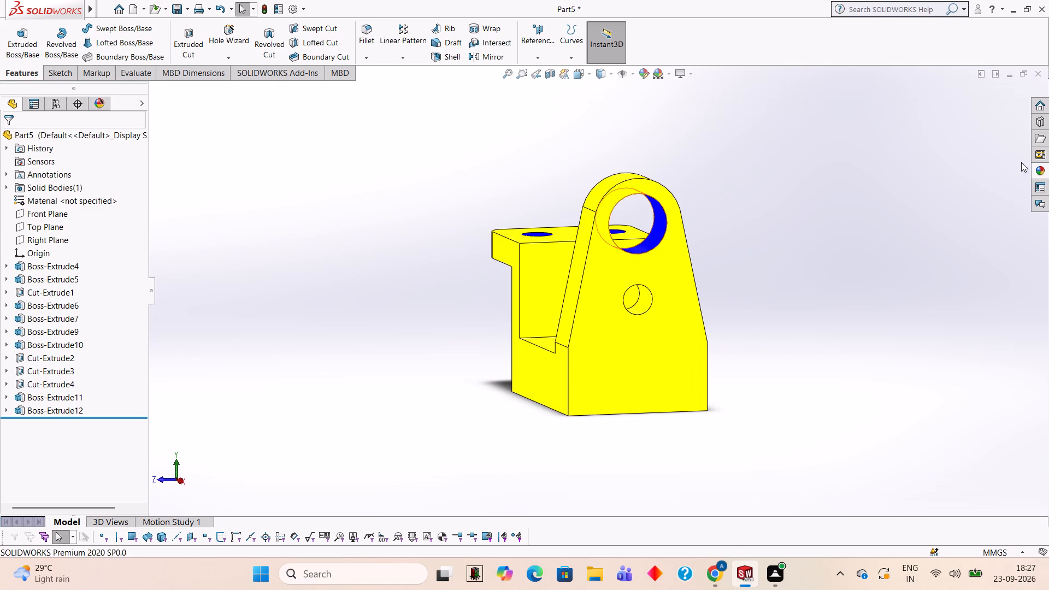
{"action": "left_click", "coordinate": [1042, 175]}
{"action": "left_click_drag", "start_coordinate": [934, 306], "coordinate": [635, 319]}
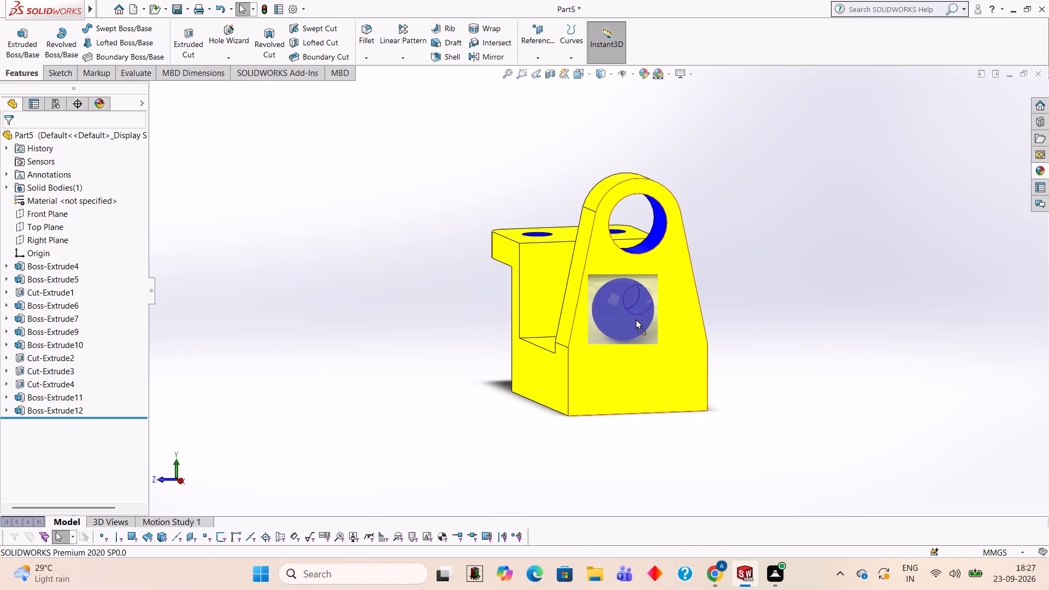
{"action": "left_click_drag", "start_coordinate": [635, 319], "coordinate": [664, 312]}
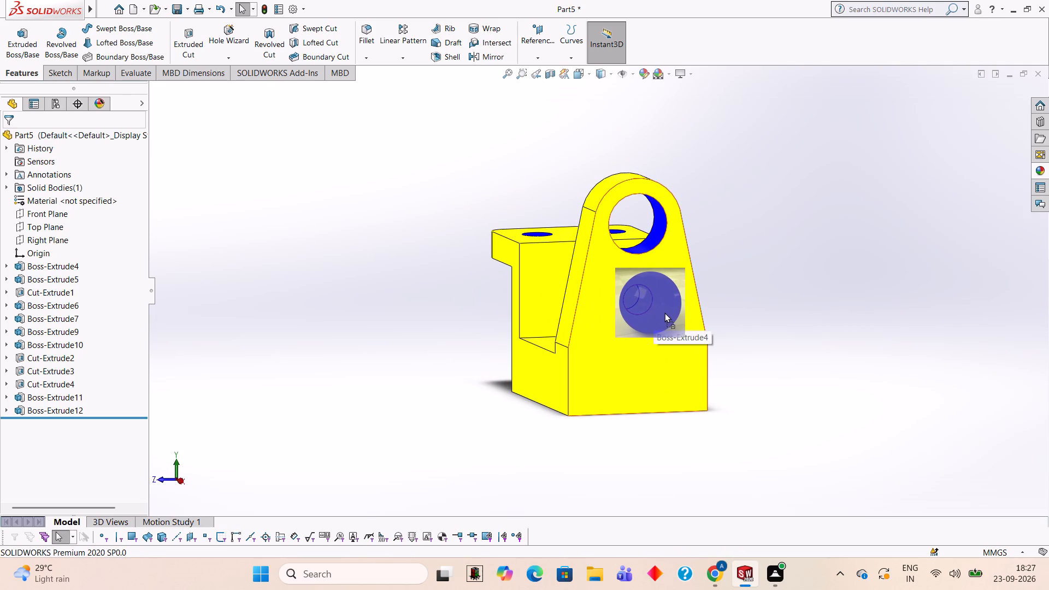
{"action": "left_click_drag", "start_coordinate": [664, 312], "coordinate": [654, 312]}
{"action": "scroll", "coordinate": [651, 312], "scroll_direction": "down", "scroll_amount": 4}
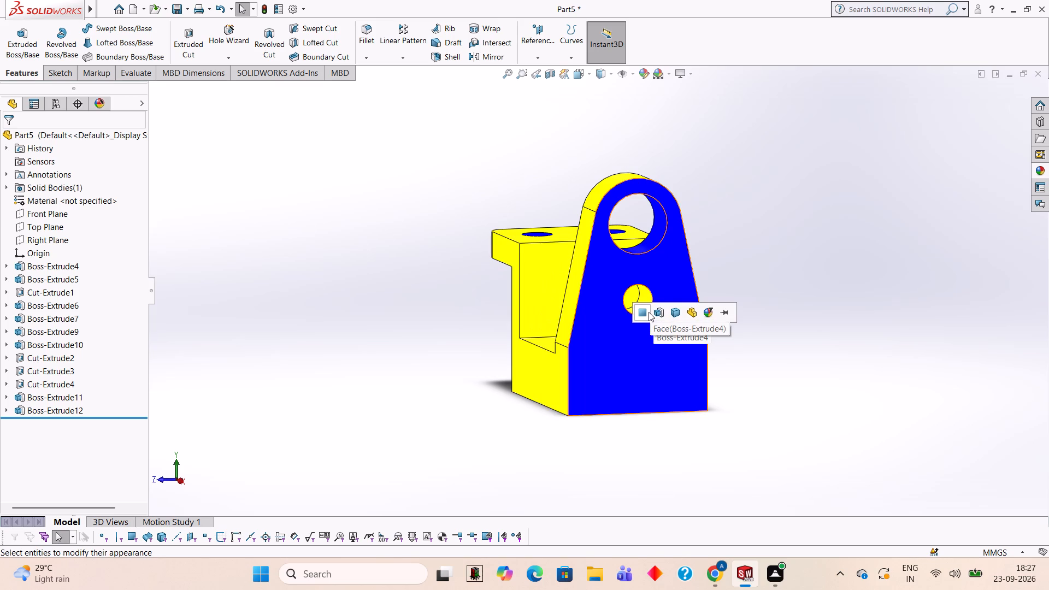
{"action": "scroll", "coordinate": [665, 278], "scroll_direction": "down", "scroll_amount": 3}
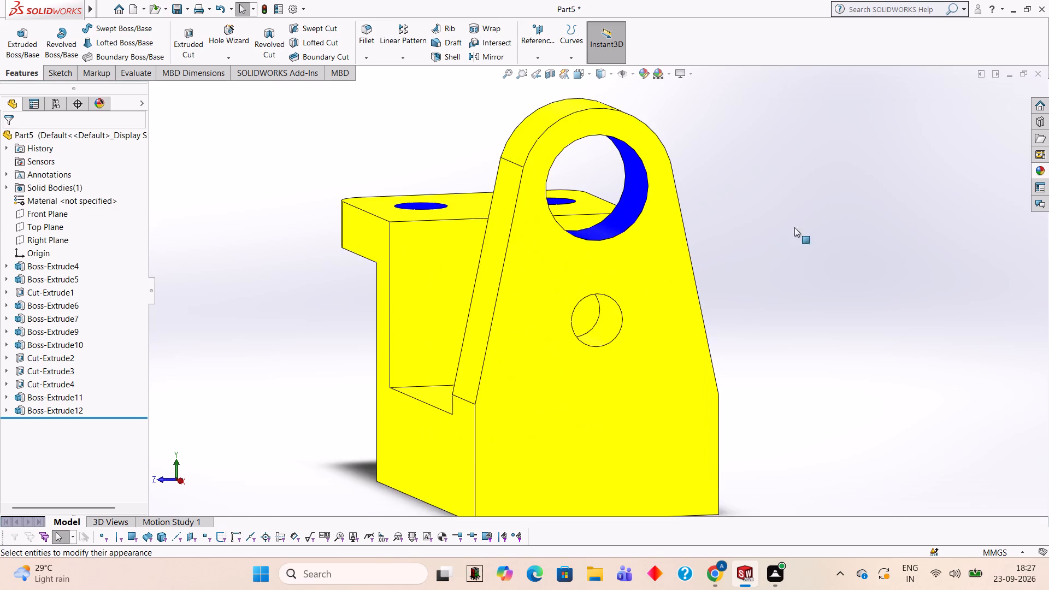
Apply the Blue LED appearance to the upright's 8 mm hole.
{"action": "scroll", "coordinate": [827, 221], "scroll_direction": "down", "scroll_amount": 1}
{"action": "left_click", "coordinate": [1039, 169]}
{"action": "left_click_drag", "start_coordinate": [946, 291], "coordinate": [434, 372]}
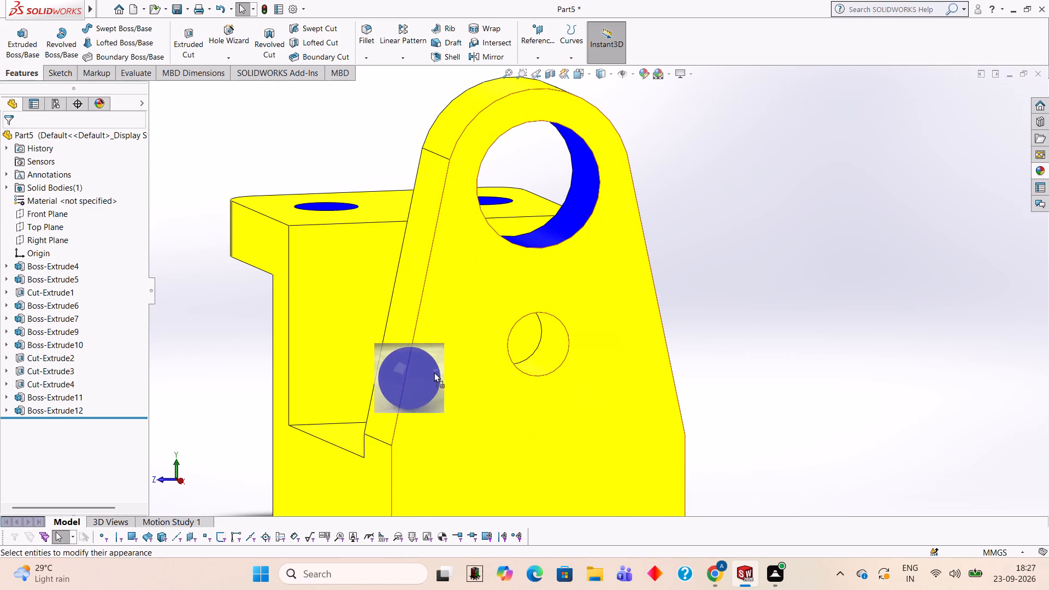
{"action": "left_click_drag", "start_coordinate": [434, 372], "coordinate": [561, 332]}
{"action": "left_click", "coordinate": [559, 332]}
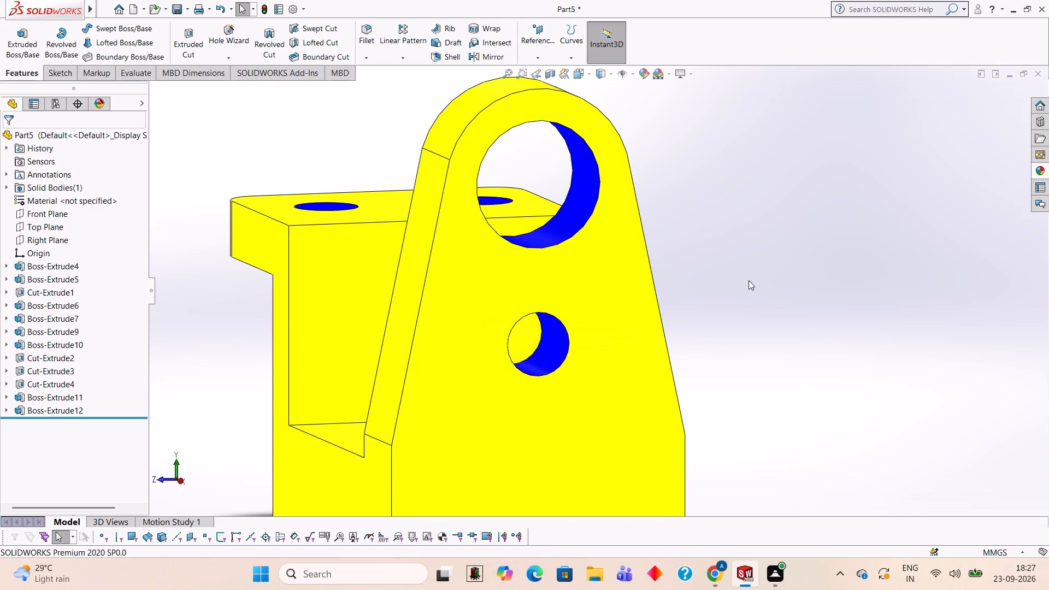
Apply the Green LED appearance to the cut feature forming the slot through the base.
{"action": "middle_click_drag", "start_coordinate": [751, 281], "coordinate": [866, 305]}
{"action": "scroll", "coordinate": [868, 305], "scroll_direction": "up", "scroll_amount": 3}
{"action": "middle_click_drag", "start_coordinate": [766, 247], "coordinate": [826, 270]}
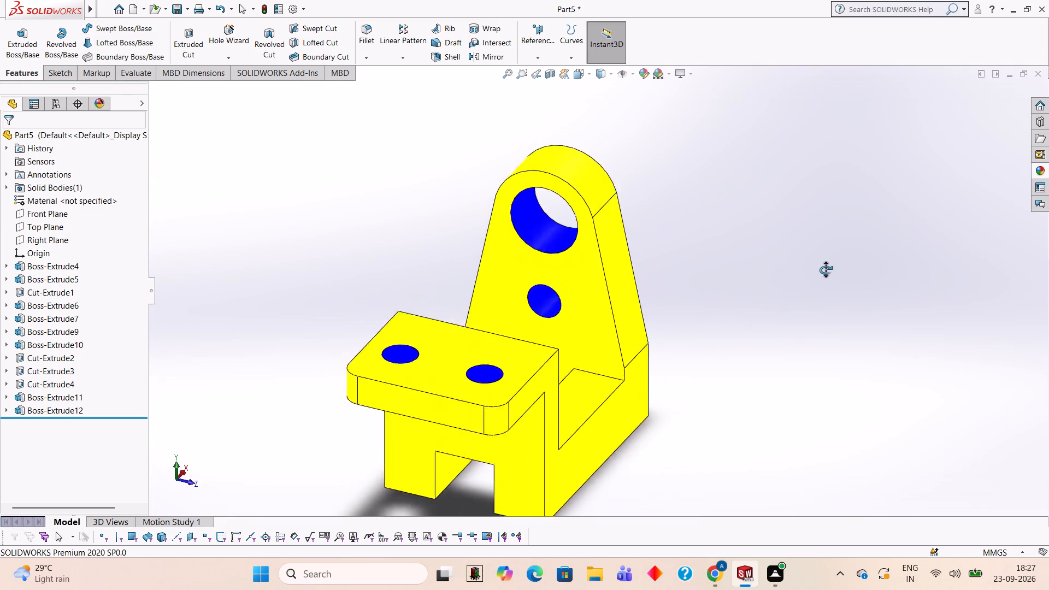
{"action": "middle_click_drag", "start_coordinate": [826, 270], "coordinate": [788, 211]}
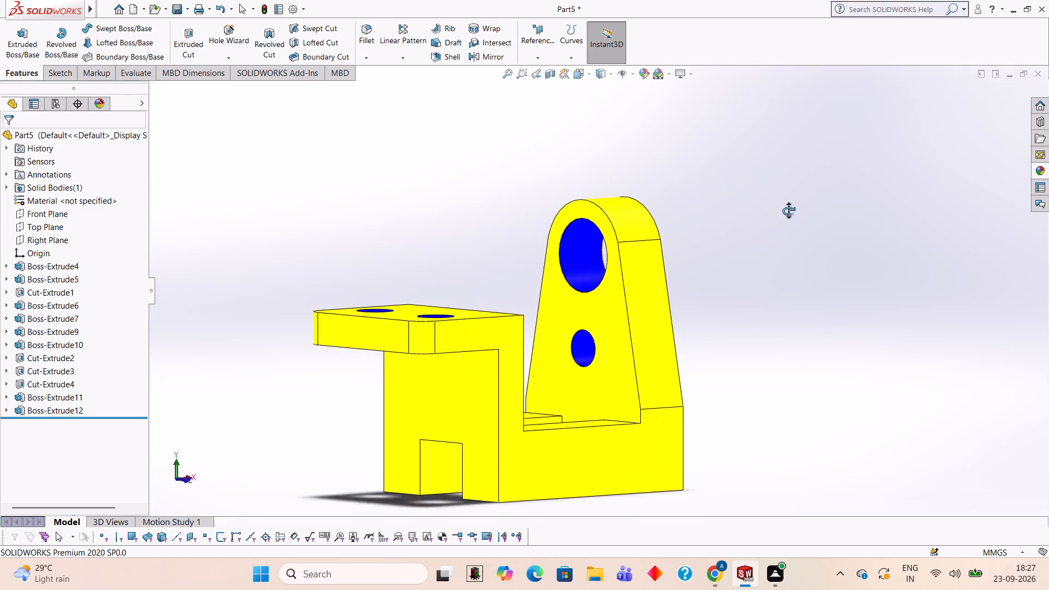
{"action": "middle_click_drag", "start_coordinate": [788, 211], "coordinate": [802, 178]}
{"action": "left_click", "coordinate": [1042, 175]}
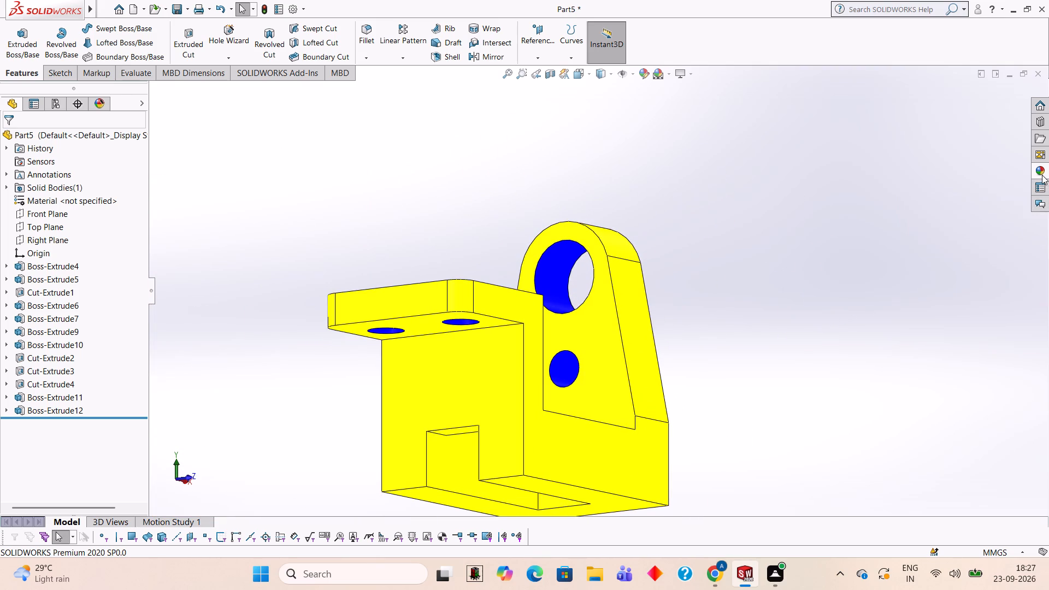
{"action": "scroll", "coordinate": [951, 371], "scroll_direction": "down", "scroll_amount": 2}
{"action": "left_click_drag", "start_coordinate": [938, 301], "coordinate": [575, 458]}
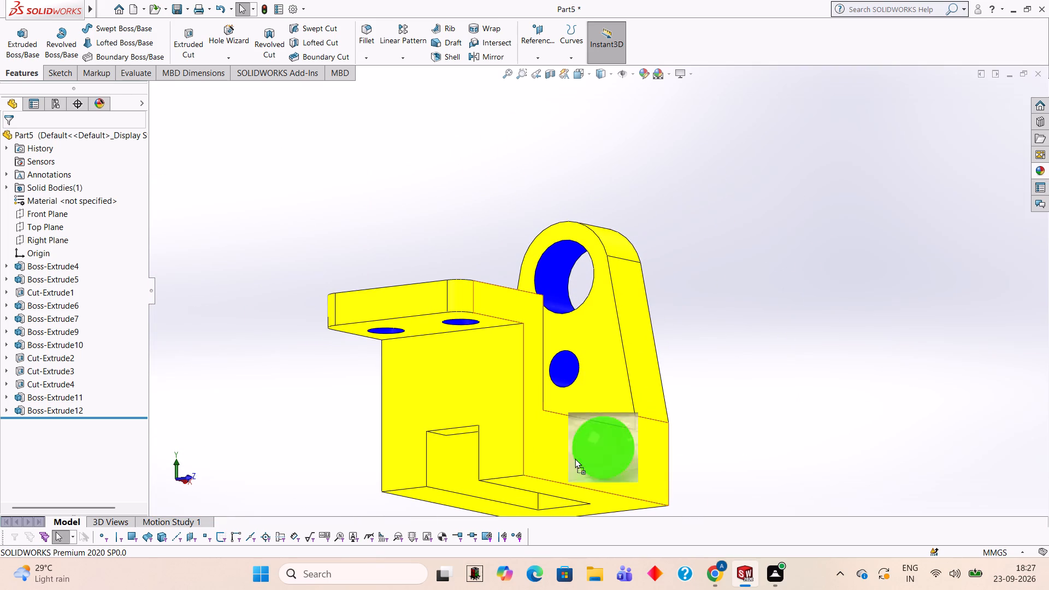
{"action": "left_click_drag", "start_coordinate": [575, 458], "coordinate": [451, 465]}
{"action": "left_click", "coordinate": [451, 465]}
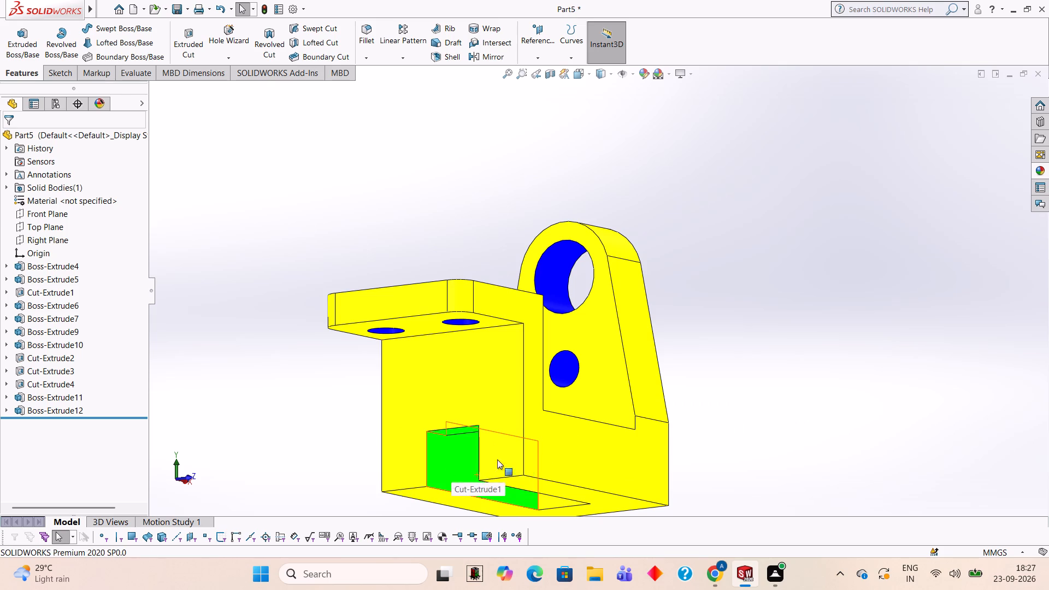
Apply the red LED appearance to the raised rear rail of the base.
{"action": "middle_click_drag", "start_coordinate": [812, 408], "coordinate": [868, 329]}
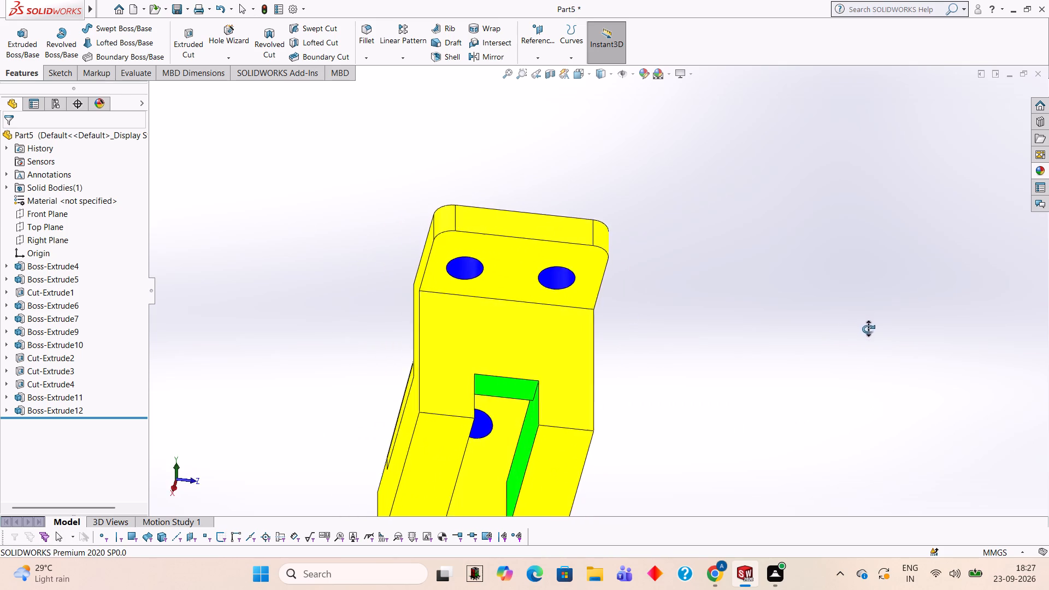
{"action": "middle_click_drag", "start_coordinate": [868, 329], "coordinate": [774, 471]}
{"action": "scroll", "coordinate": [792, 367], "scroll_direction": "down", "scroll_amount": 2}
{"action": "middle_click_drag", "start_coordinate": [780, 368], "coordinate": [787, 427]}
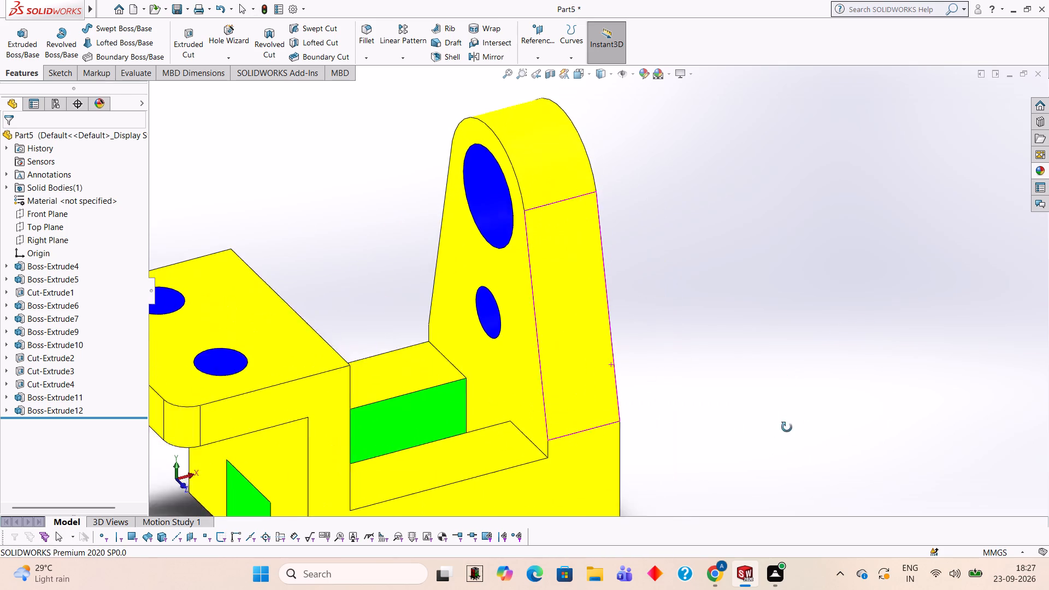
{"action": "middle_click_drag", "start_coordinate": [787, 427], "coordinate": [787, 445]}
{"action": "left_click", "coordinate": [1042, 167]}
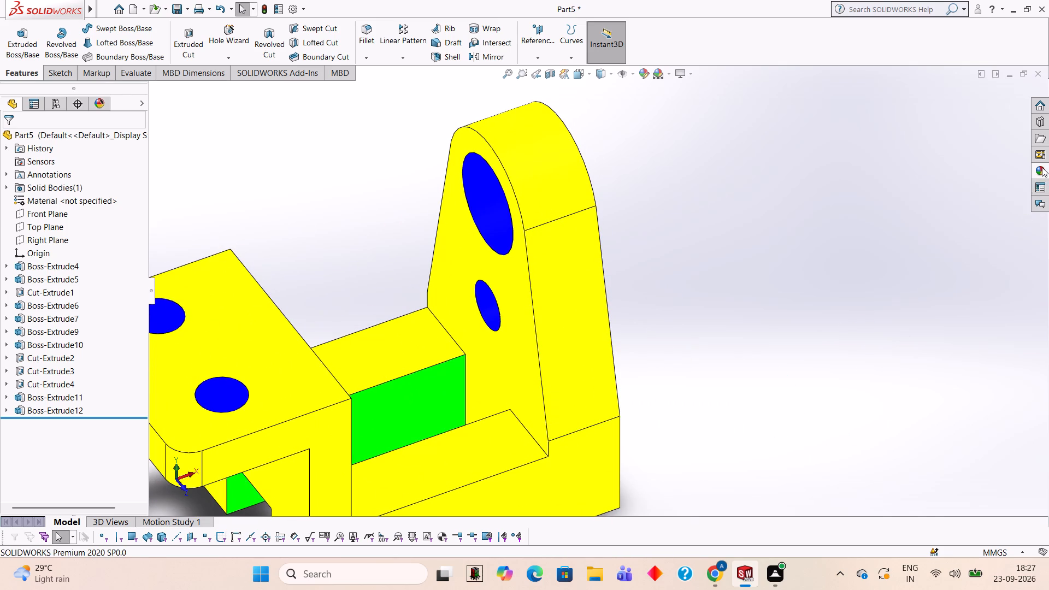
{"action": "scroll", "coordinate": [905, 400], "scroll_direction": "down", "scroll_amount": 3}
{"action": "scroll", "coordinate": [933, 381], "scroll_direction": "up", "scroll_amount": 4}
{"action": "left_click_drag", "start_coordinate": [935, 298], "coordinate": [420, 385]}
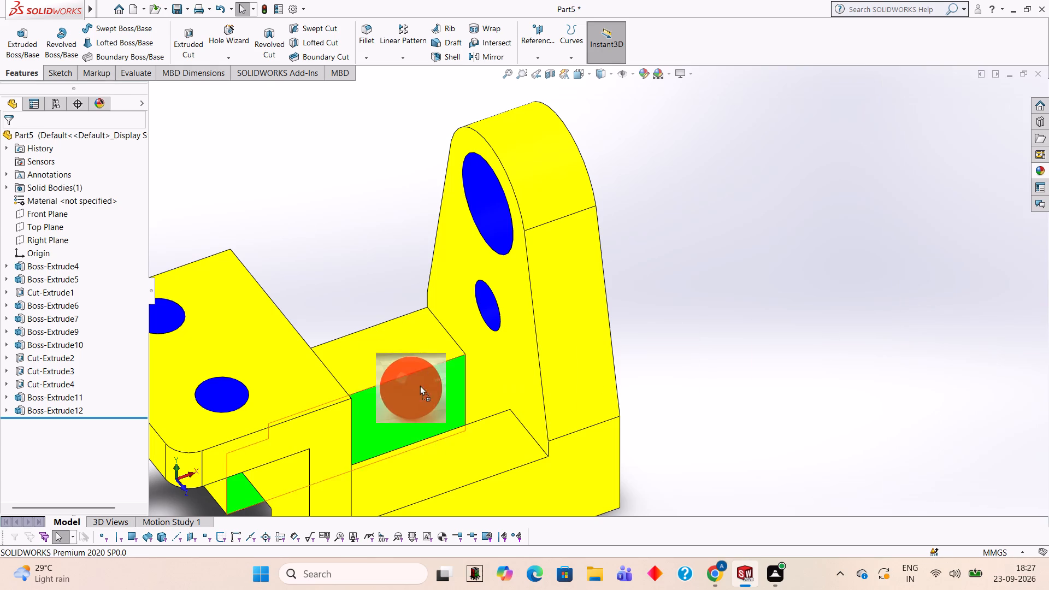
{"action": "left_click_drag", "start_coordinate": [420, 385], "coordinate": [390, 357]}
{"action": "left_click", "coordinate": [390, 357]}
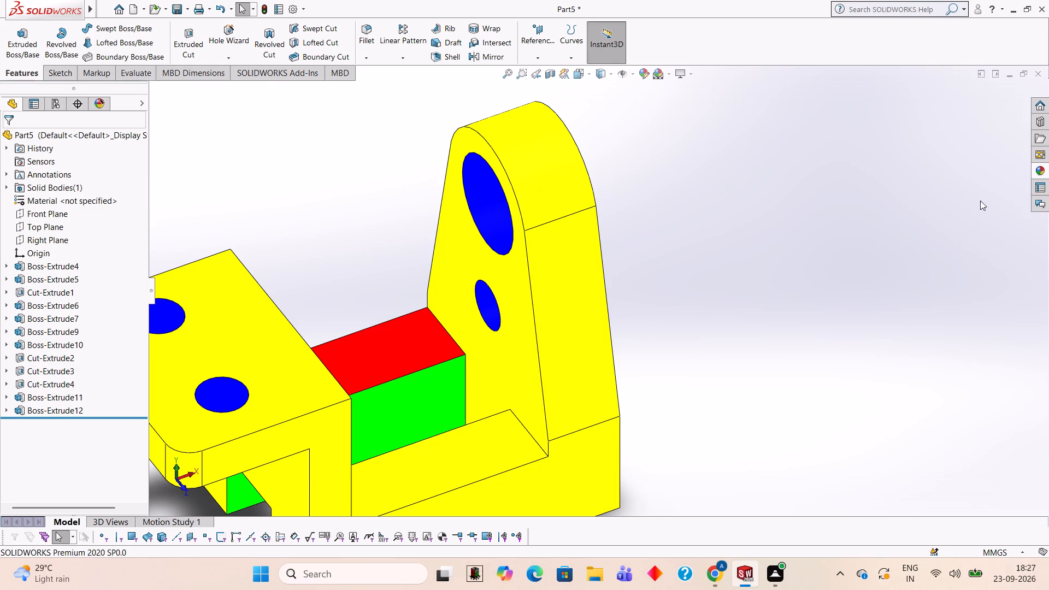
Apply the red LED appearance to the raised front rail of the base.
{"action": "left_click", "coordinate": [1041, 172]}
{"action": "left_click_drag", "start_coordinate": [947, 292], "coordinate": [453, 470]}
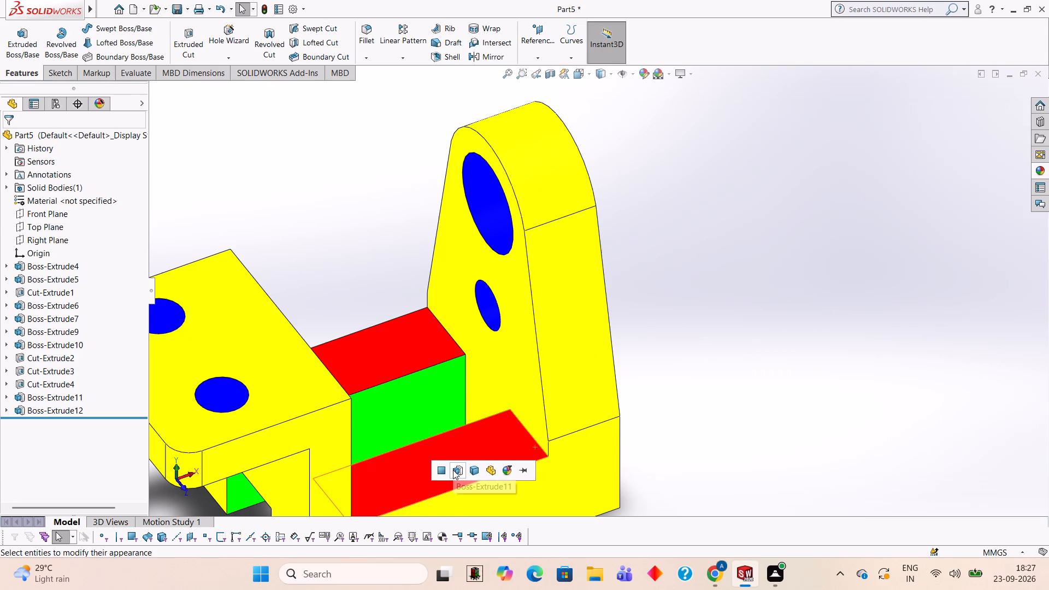
{"action": "left_click", "coordinate": [453, 470]}
Examine the coloured holes, slot, rails, flange and upright on the whole part.
{"action": "scroll", "coordinate": [746, 381], "scroll_direction": "up", "scroll_amount": 5}
{"action": "middle_click_drag", "start_coordinate": [761, 378], "coordinate": [755, 328]}
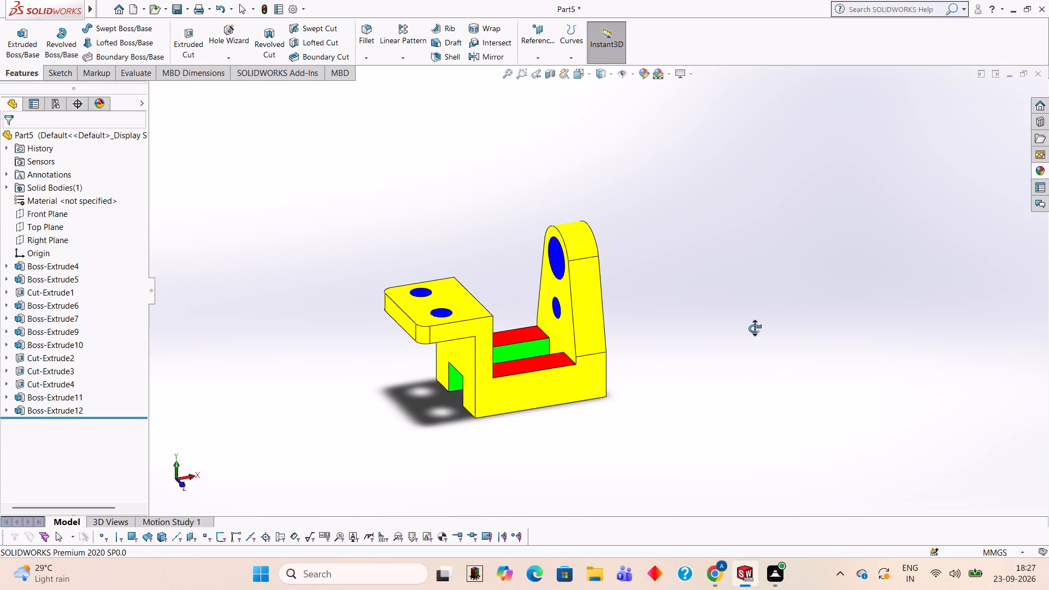
{"action": "middle_click_drag", "start_coordinate": [755, 328], "coordinate": [764, 327]}
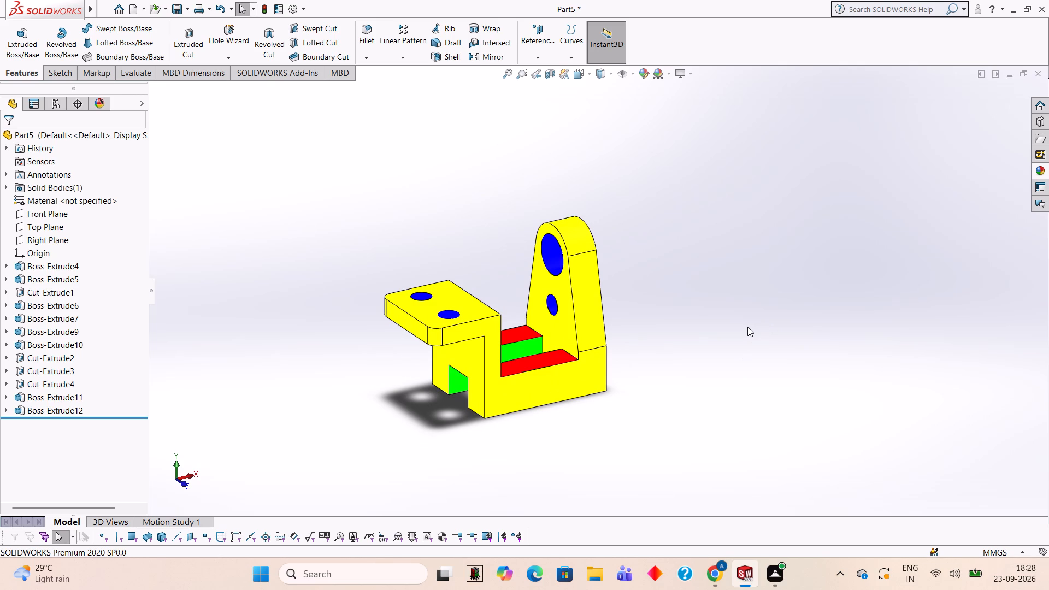
{"action": "middle_click_drag", "start_coordinate": [731, 330], "coordinate": [723, 353]}
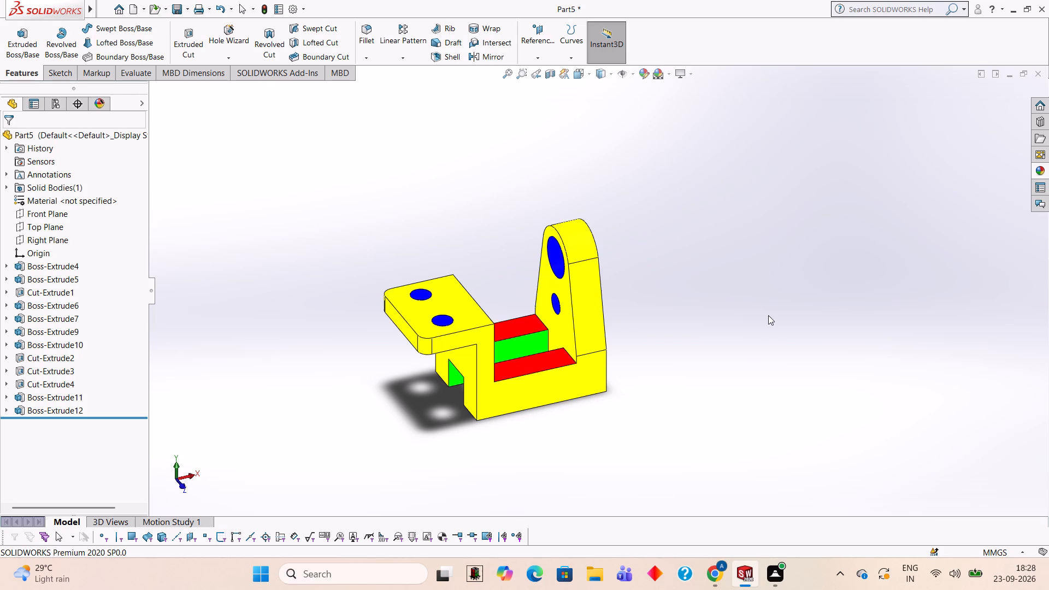
{"action": "middle_click_drag", "start_coordinate": [682, 394], "coordinate": [699, 380]}
{"action": "scroll", "coordinate": [682, 395], "scroll_direction": "up", "scroll_amount": 1}
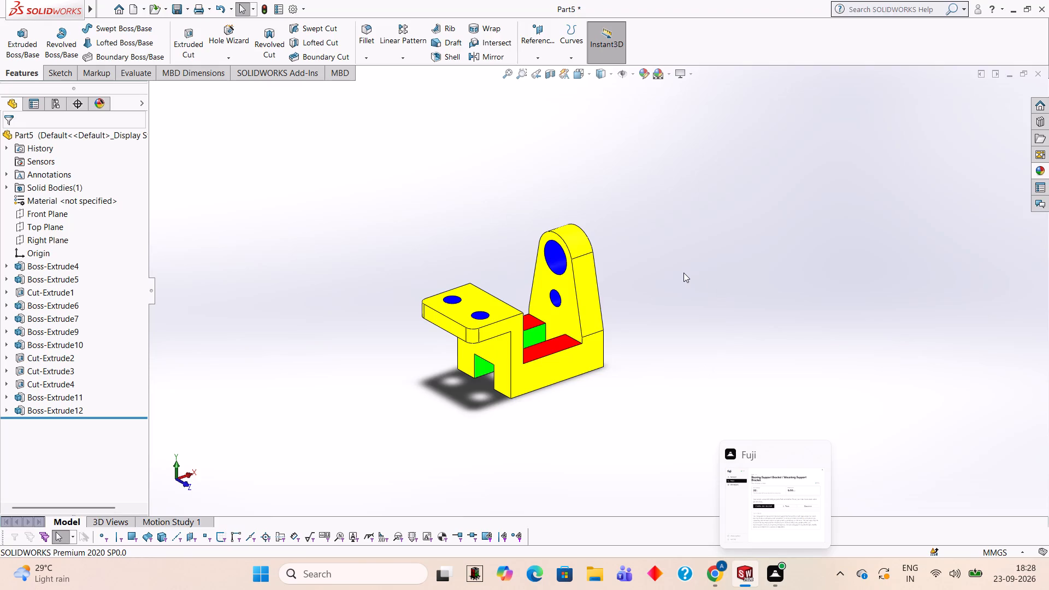
{"action": "scroll", "coordinate": [537, 427], "scroll_direction": "down", "scroll_amount": 2}
{"action": "scroll", "coordinate": [527, 182], "scroll_direction": "down", "scroll_amount": 1}
{"action": "scroll", "coordinate": [509, 185], "scroll_direction": "up", "scroll_amount": 1}
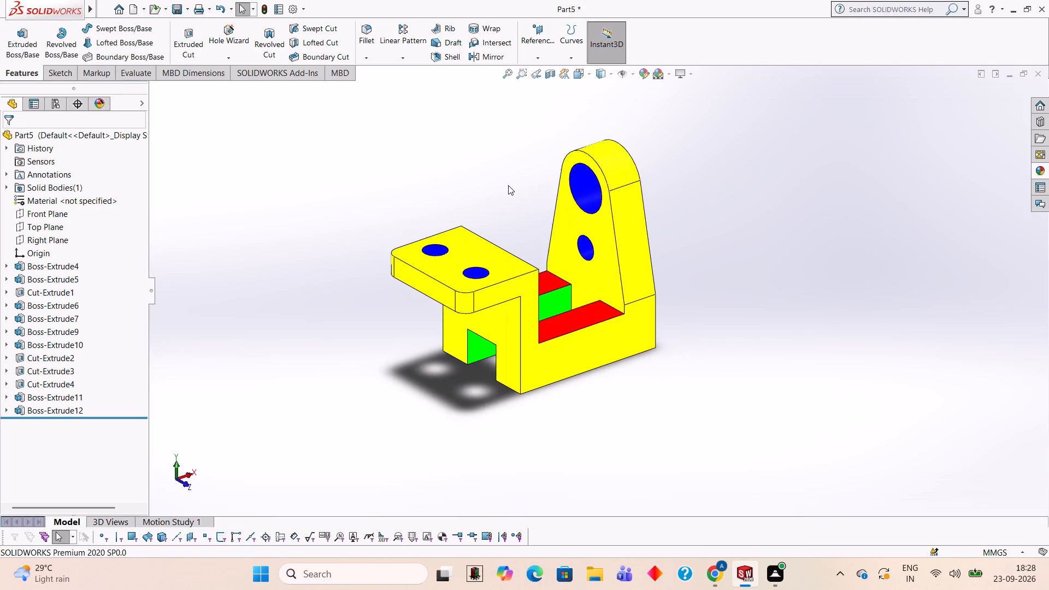
{"action": "scroll", "coordinate": [404, 232], "scroll_direction": "down", "scroll_amount": 1}
{"action": "scroll", "coordinate": [404, 232], "scroll_direction": "up", "scroll_amount": 1}
{"action": "scroll", "coordinate": [597, 438], "scroll_direction": "down", "scroll_amount": 1}
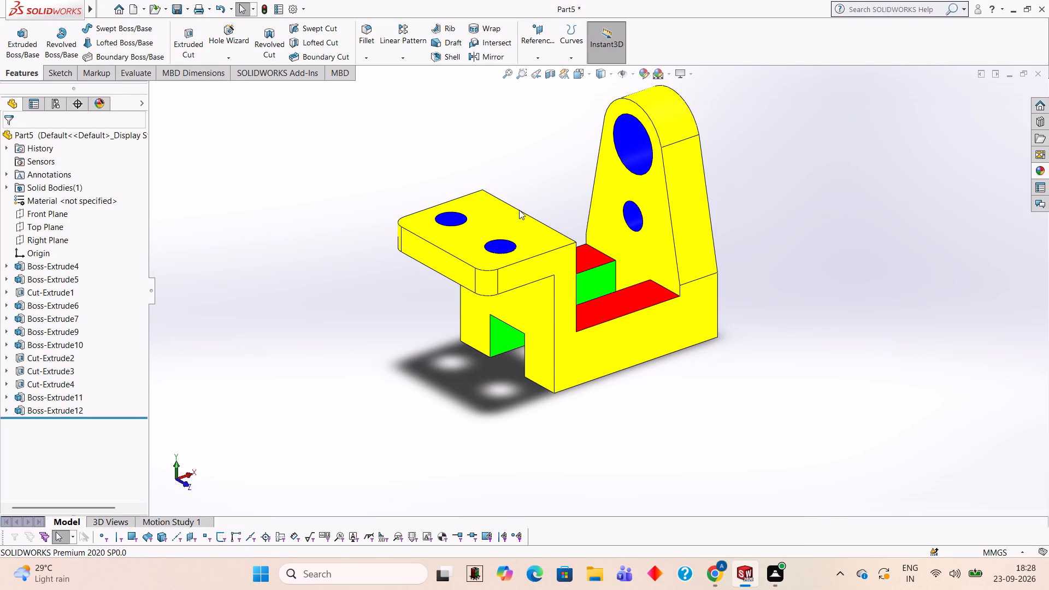
{"action": "scroll", "coordinate": [547, 126], "scroll_direction": "down", "scroll_amount": 1}
{"action": "scroll", "coordinate": [547, 134], "scroll_direction": "up", "scroll_amount": 1}
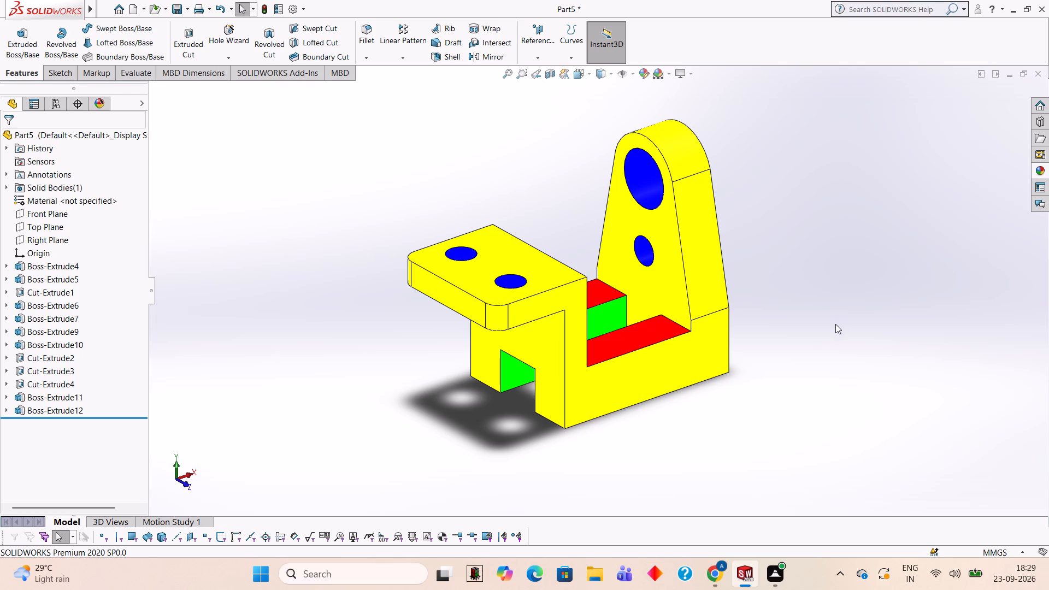
{"action": "scroll", "coordinate": [792, 328], "scroll_direction": "down", "scroll_amount": 2}
{"action": "scroll", "coordinate": [771, 329], "scroll_direction": "up", "scroll_amount": 2}
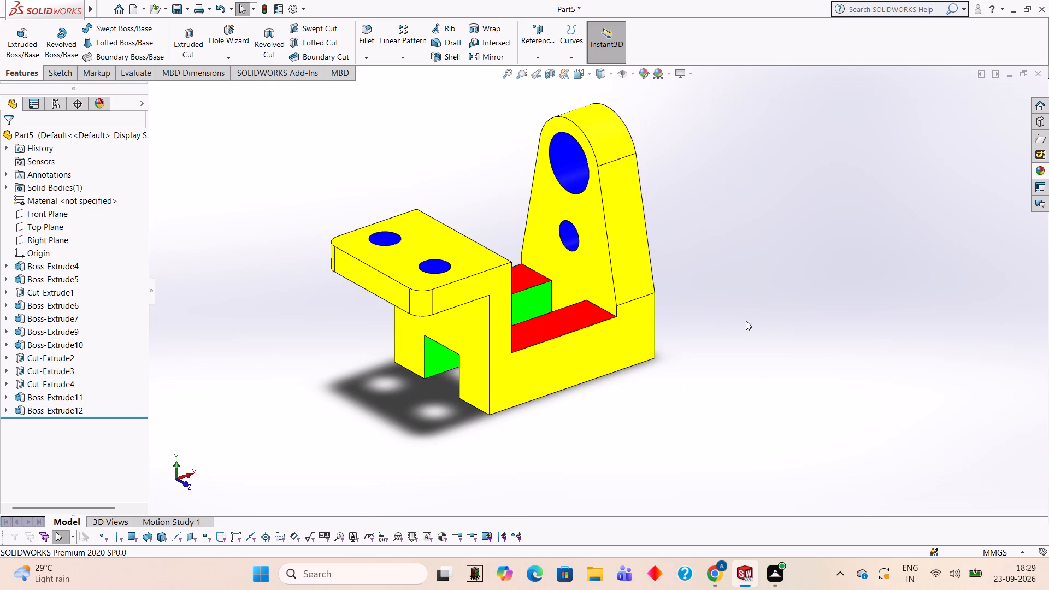
{"action": "scroll", "coordinate": [428, 172], "scroll_direction": "down", "scroll_amount": 1}
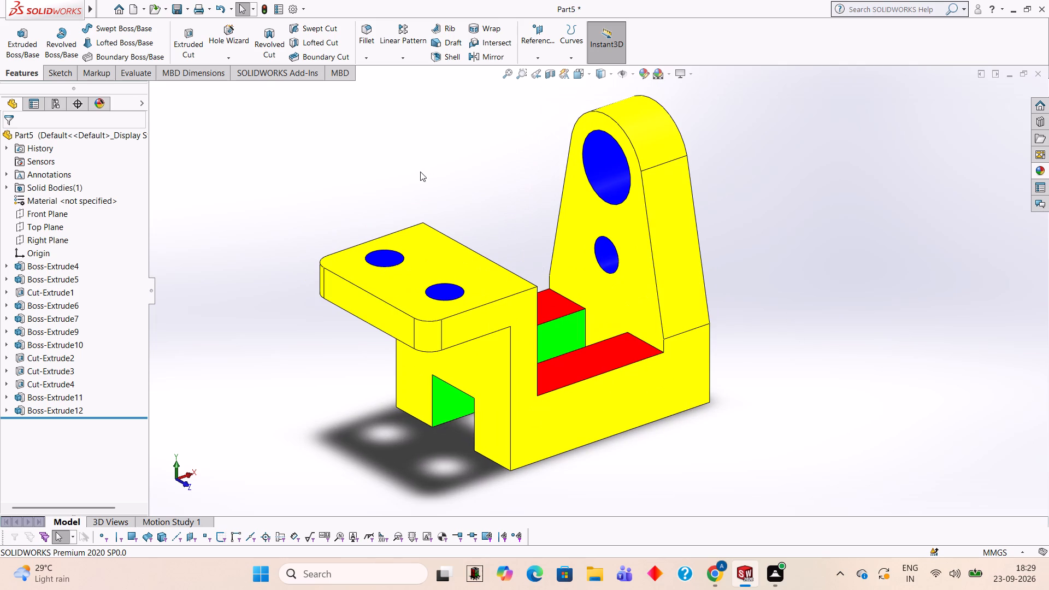
{"action": "scroll", "coordinate": [418, 173], "scroll_direction": "down", "scroll_amount": 1}
{"action": "scroll", "coordinate": [432, 180], "scroll_direction": "up", "scroll_amount": 1}
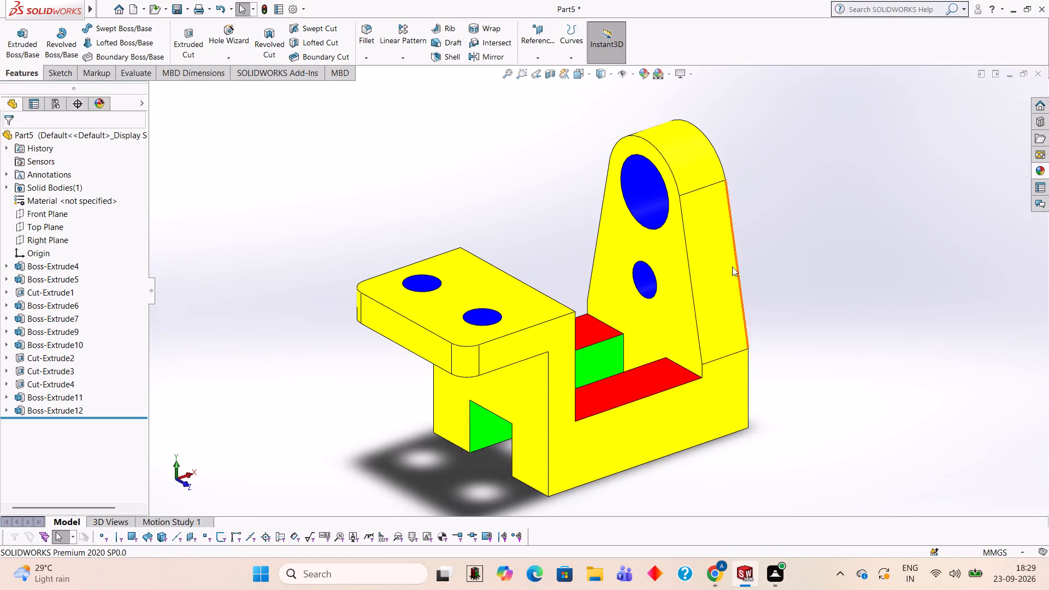
{"action": "scroll", "coordinate": [703, 293], "scroll_direction": "up", "scroll_amount": 2}
{"action": "scroll", "coordinate": [536, 216], "scroll_direction": "down", "scroll_amount": 1}
{"action": "scroll", "coordinate": [574, 388], "scroll_direction": "up", "scroll_amount": 1}
{"action": "scroll", "coordinate": [531, 462], "scroll_direction": "down", "scroll_amount": 1}
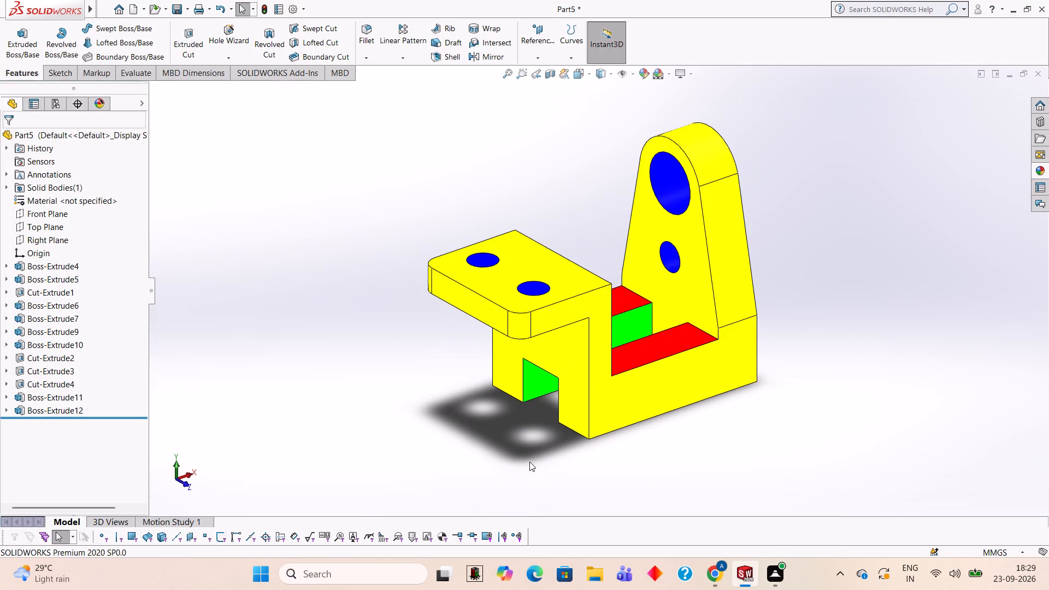
{"action": "scroll", "coordinate": [502, 192], "scroll_direction": "down", "scroll_amount": 1}
{"action": "scroll", "coordinate": [502, 192], "scroll_direction": "up", "scroll_amount": 1}
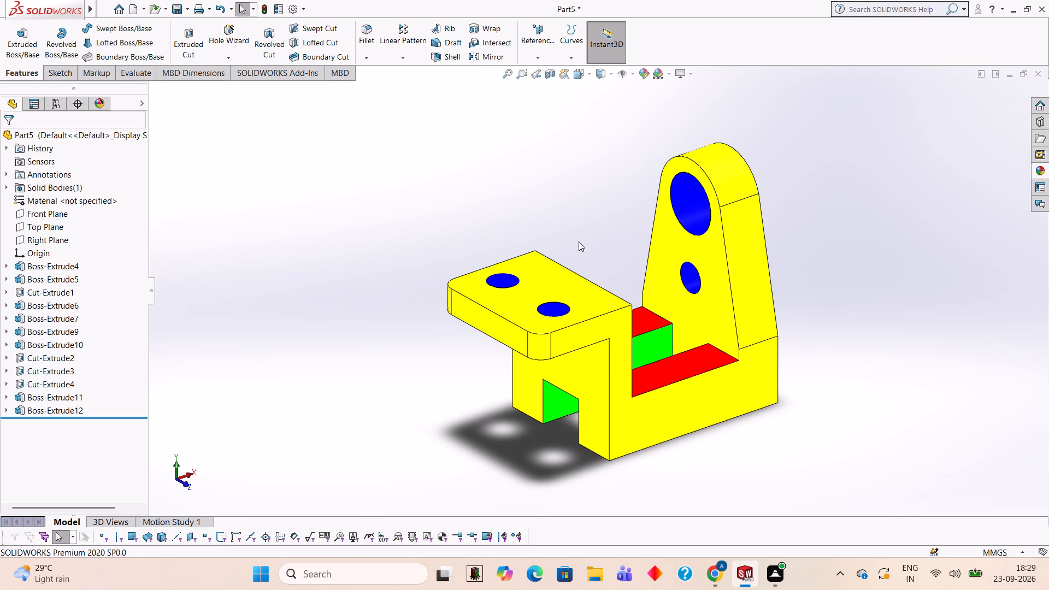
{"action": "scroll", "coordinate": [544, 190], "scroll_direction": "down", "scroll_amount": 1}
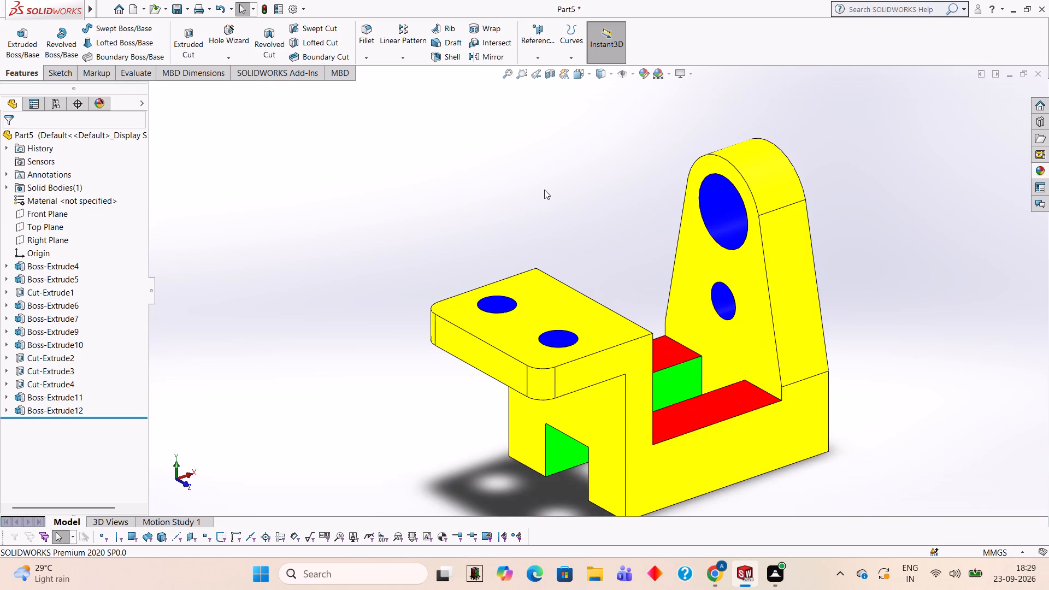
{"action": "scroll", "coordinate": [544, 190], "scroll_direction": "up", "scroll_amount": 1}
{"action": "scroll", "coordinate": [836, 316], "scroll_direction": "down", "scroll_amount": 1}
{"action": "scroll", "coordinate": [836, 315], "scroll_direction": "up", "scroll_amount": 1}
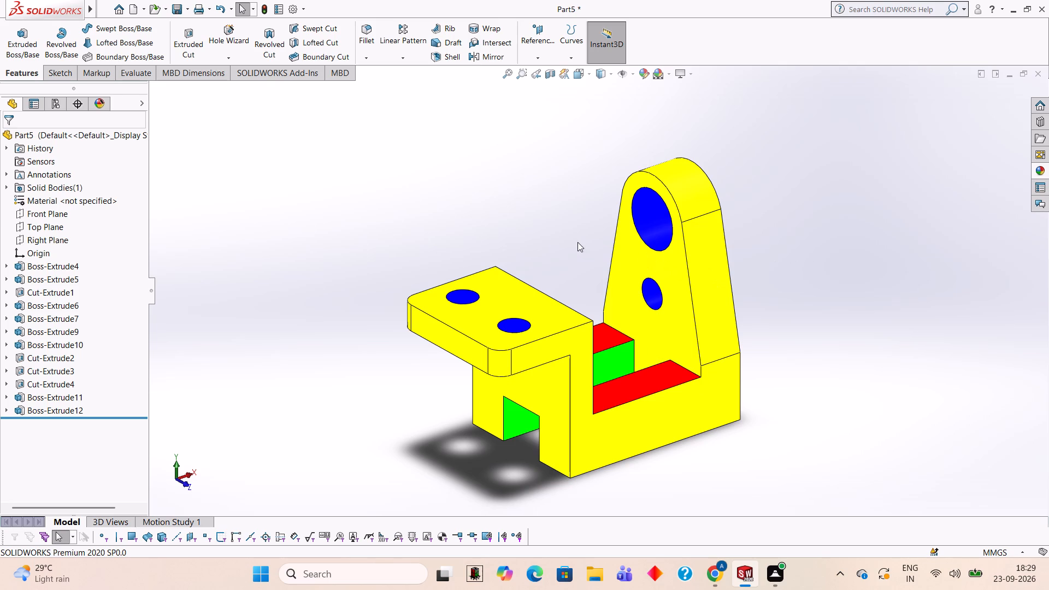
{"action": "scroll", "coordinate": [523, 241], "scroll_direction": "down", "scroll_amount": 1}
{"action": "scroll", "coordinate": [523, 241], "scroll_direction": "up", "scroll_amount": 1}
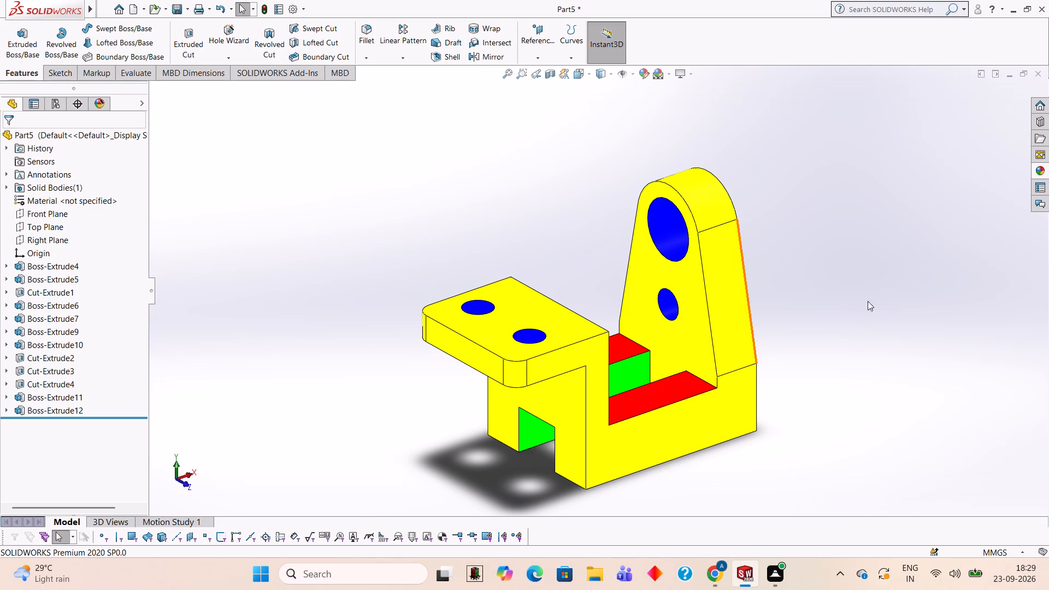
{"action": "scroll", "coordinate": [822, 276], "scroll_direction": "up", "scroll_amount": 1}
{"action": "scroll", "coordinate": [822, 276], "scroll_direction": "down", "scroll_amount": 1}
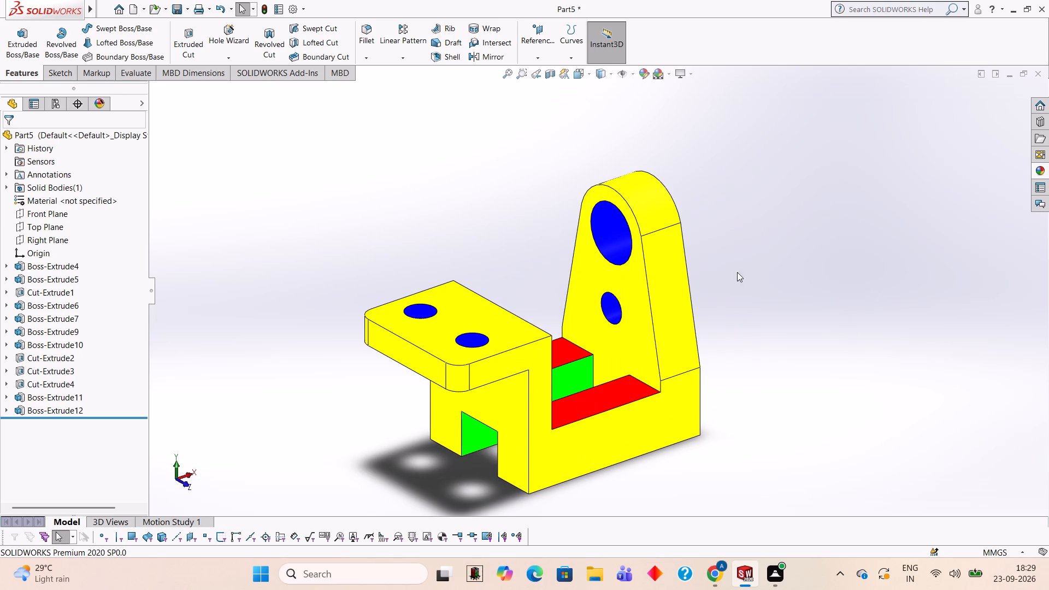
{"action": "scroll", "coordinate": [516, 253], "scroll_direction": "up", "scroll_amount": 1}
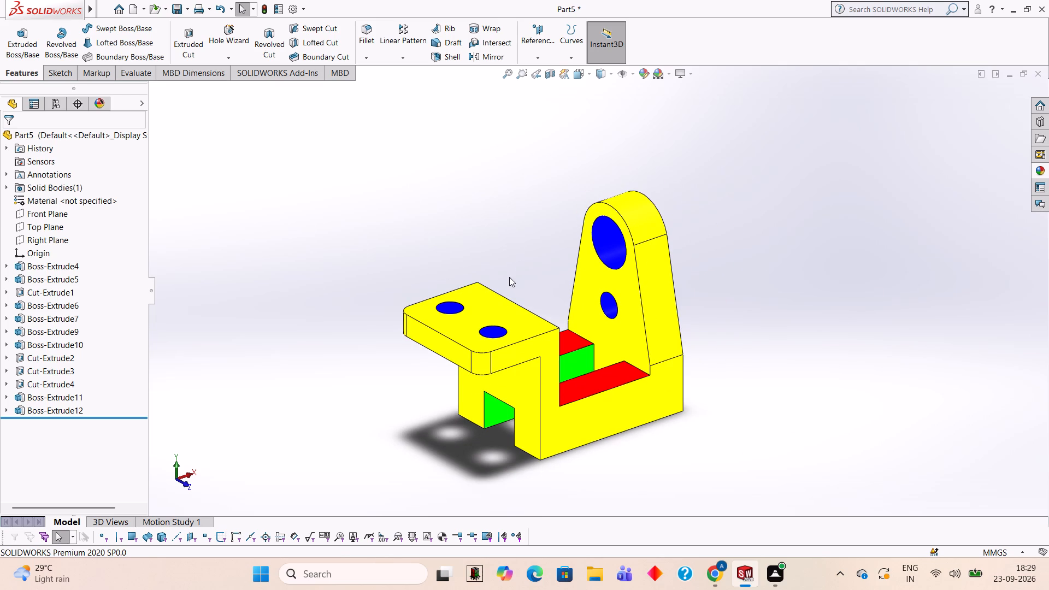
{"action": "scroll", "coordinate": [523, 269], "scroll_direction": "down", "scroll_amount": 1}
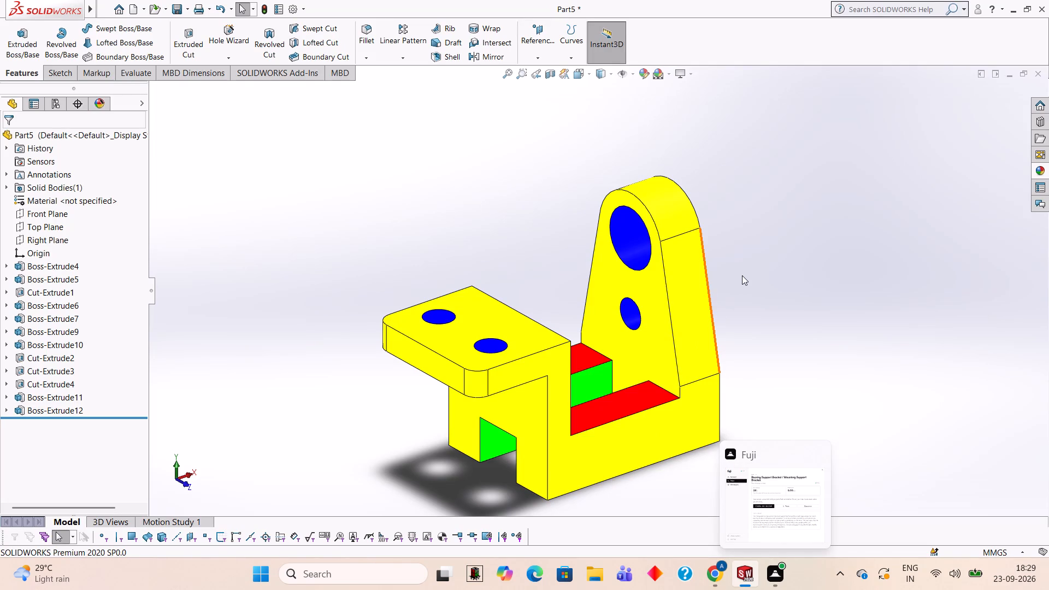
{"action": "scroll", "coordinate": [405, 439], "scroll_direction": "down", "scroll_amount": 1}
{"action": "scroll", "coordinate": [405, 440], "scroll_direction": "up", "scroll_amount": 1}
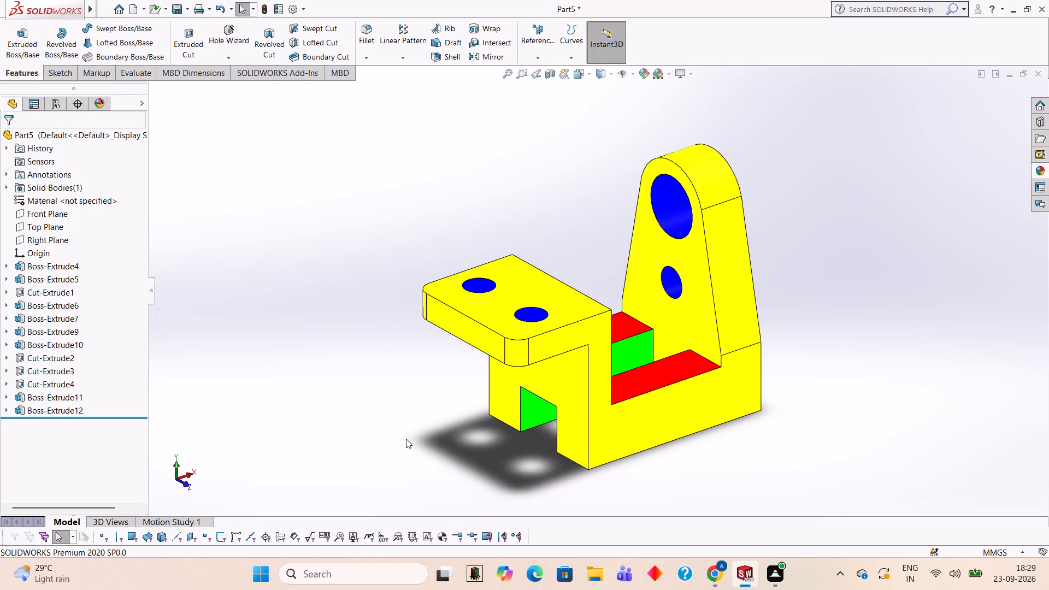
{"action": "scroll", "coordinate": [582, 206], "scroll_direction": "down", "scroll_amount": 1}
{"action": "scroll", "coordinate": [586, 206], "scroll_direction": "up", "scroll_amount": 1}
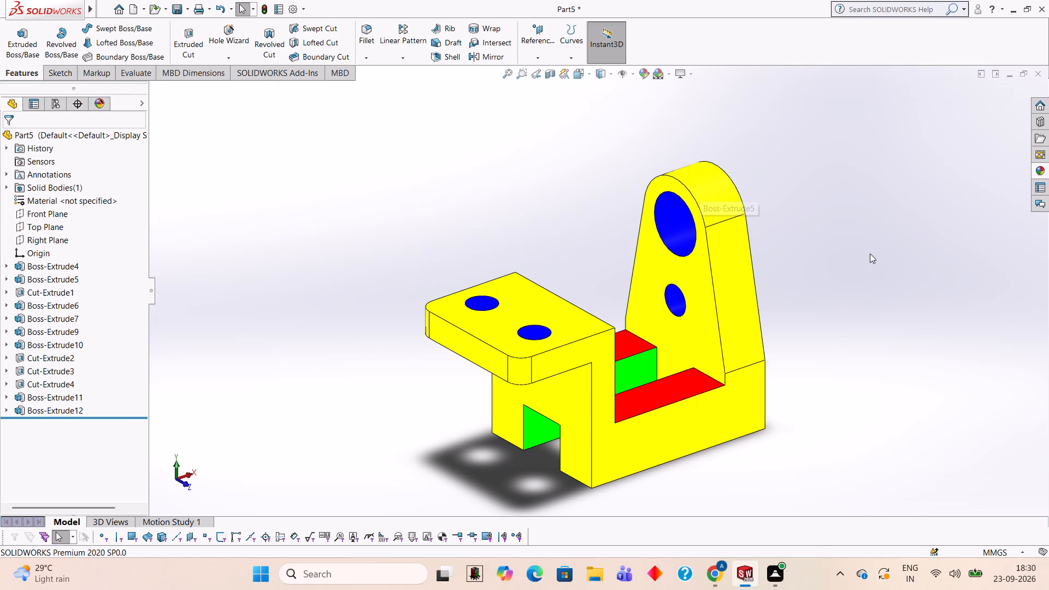
Apply the Red LED appearance to the face of the front rounded corner at the flange's free end.
{"action": "left_click", "coordinate": [1039, 168]}
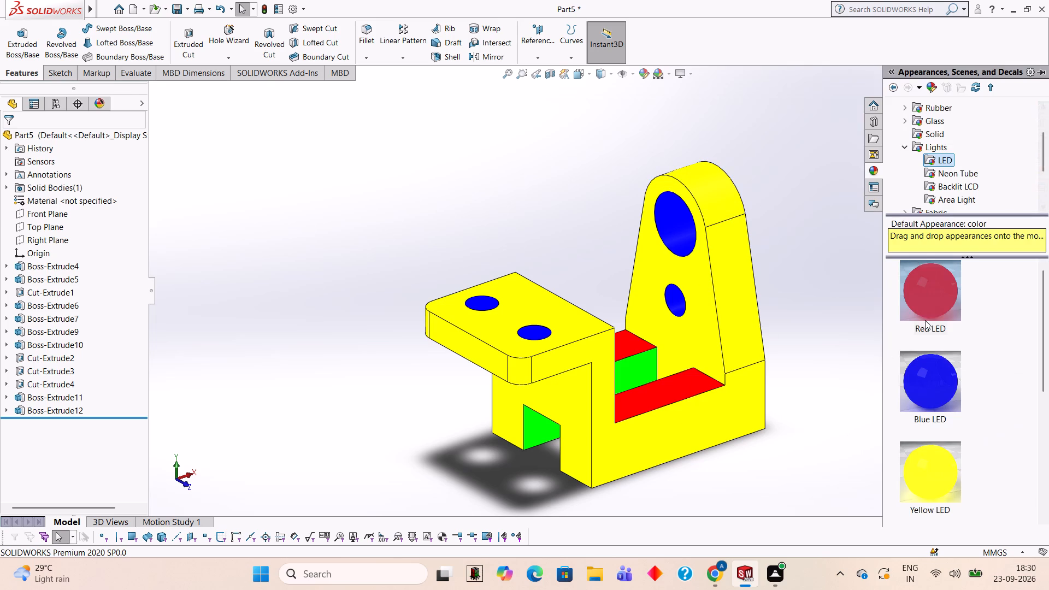
{"action": "left_click_drag", "start_coordinate": [922, 297], "coordinate": [511, 370]}
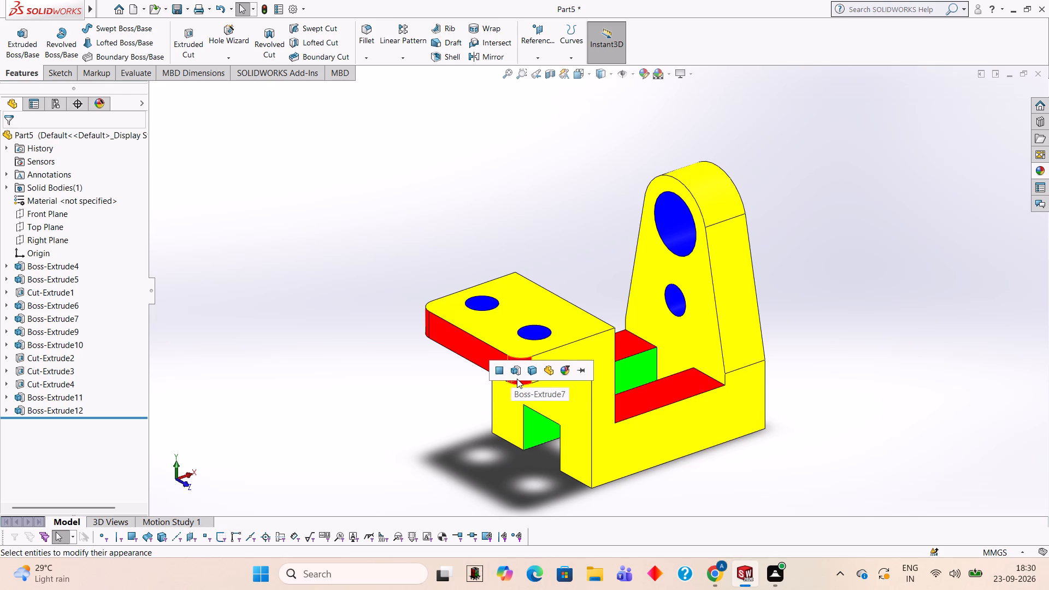
{"action": "left_click", "coordinate": [504, 377]}
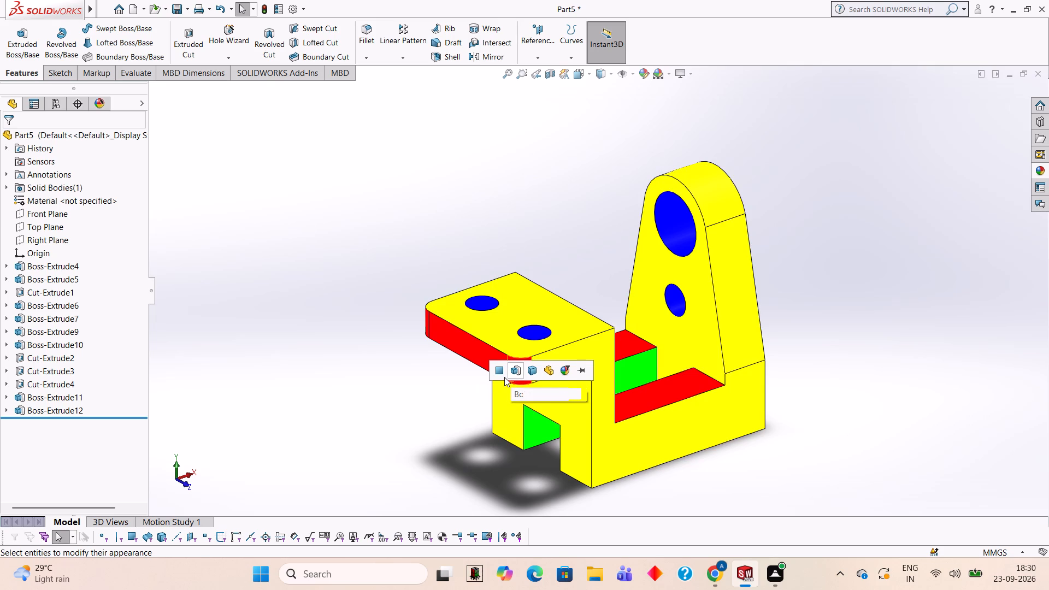
Apply the Red LED appearance to the face of the rear rounded corner at the flange's free end.
{"action": "middle_click_drag", "start_coordinate": [830, 347], "coordinate": [930, 329]}
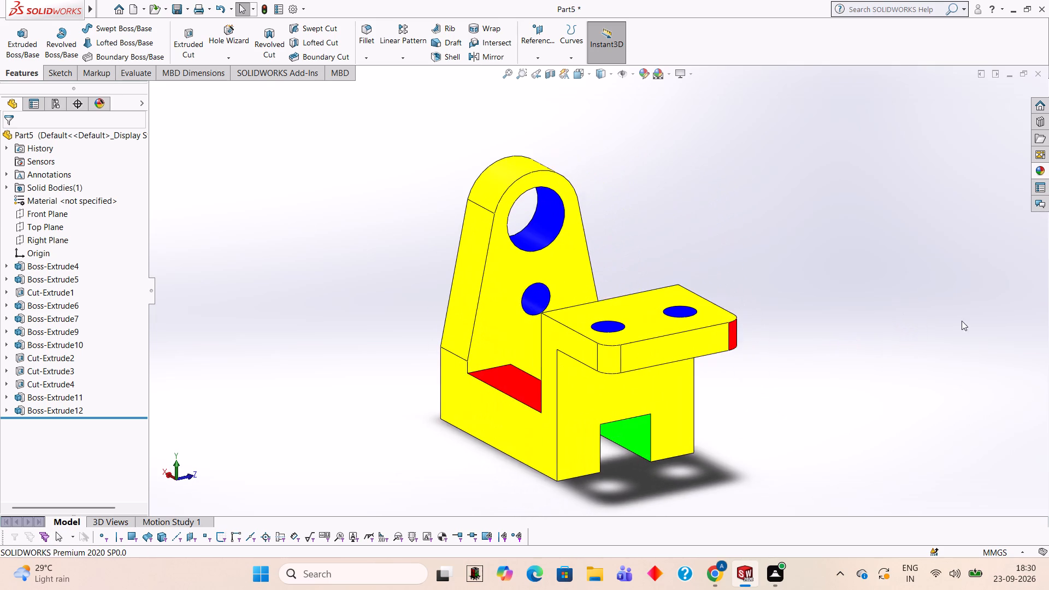
{"action": "middle_click", "coordinate": [962, 321]}
{"action": "scroll", "coordinate": [630, 369], "scroll_direction": "down", "scroll_amount": 3}
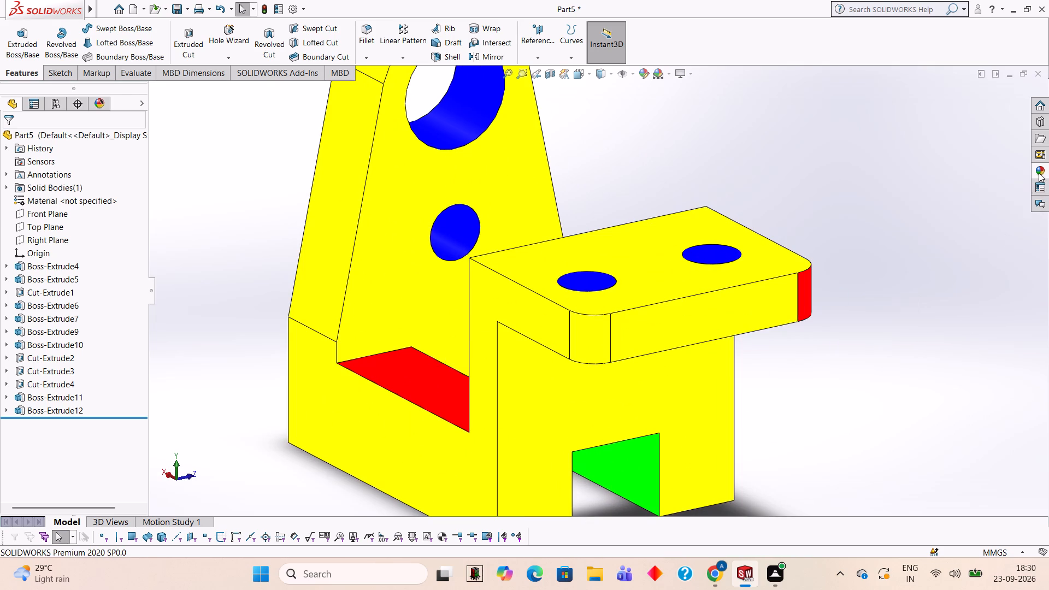
{"action": "left_click", "coordinate": [1039, 173]}
{"action": "left_click_drag", "start_coordinate": [950, 286], "coordinate": [612, 334]}
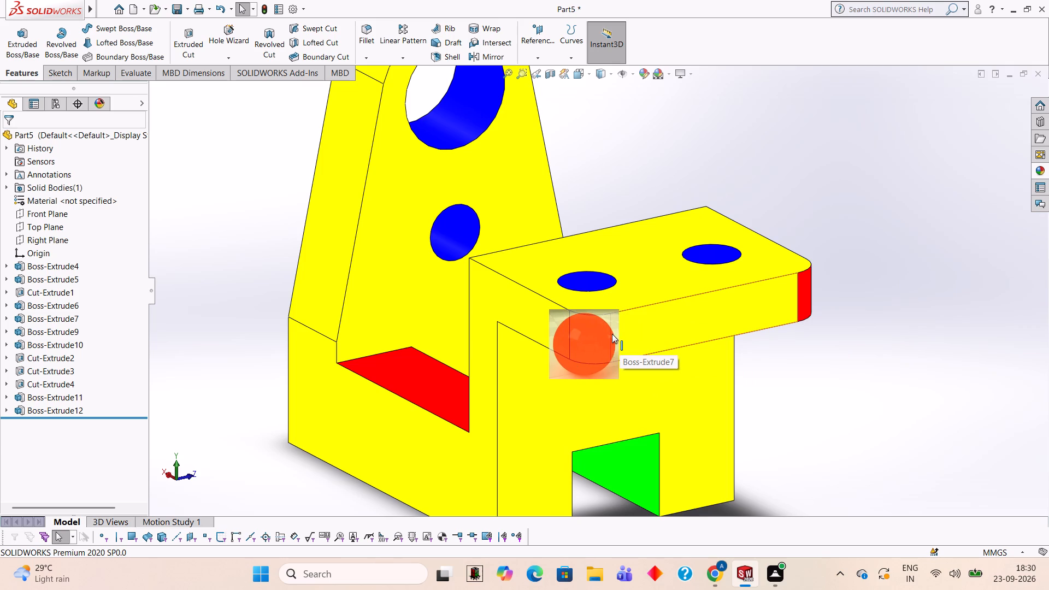
{"action": "left_click_drag", "start_coordinate": [612, 334], "coordinate": [599, 329]}
{"action": "left_click", "coordinate": [599, 329]}
Examine the rounded flange corners and the rest of the coloured bracket from several angles.
{"action": "middle_click_drag", "start_coordinate": [987, 316], "coordinate": [817, 328]}
{"action": "scroll", "coordinate": [817, 328], "scroll_direction": "up", "scroll_amount": 3}
{"action": "middle_click_drag", "start_coordinate": [673, 342], "coordinate": [810, 417]}
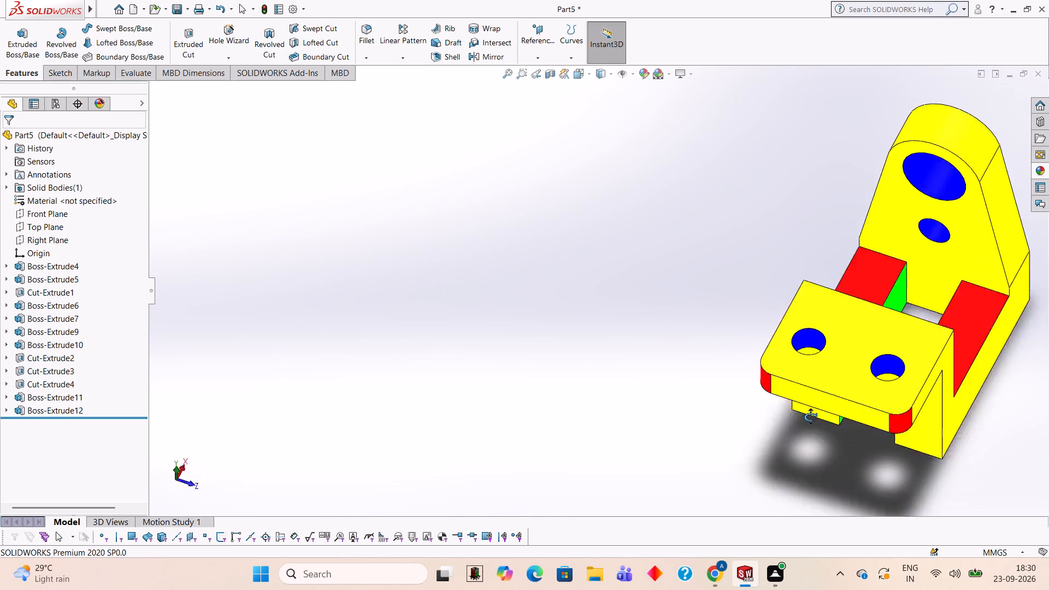
{"action": "middle_click_drag", "start_coordinate": [810, 417], "coordinate": [745, 287]}
{"action": "scroll", "coordinate": [1048, 431], "scroll_direction": "down", "scroll_amount": 2}
{"action": "scroll", "coordinate": [933, 422], "scroll_direction": "down", "scroll_amount": 1}
{"action": "scroll", "coordinate": [942, 431], "scroll_direction": "up", "scroll_amount": 1}
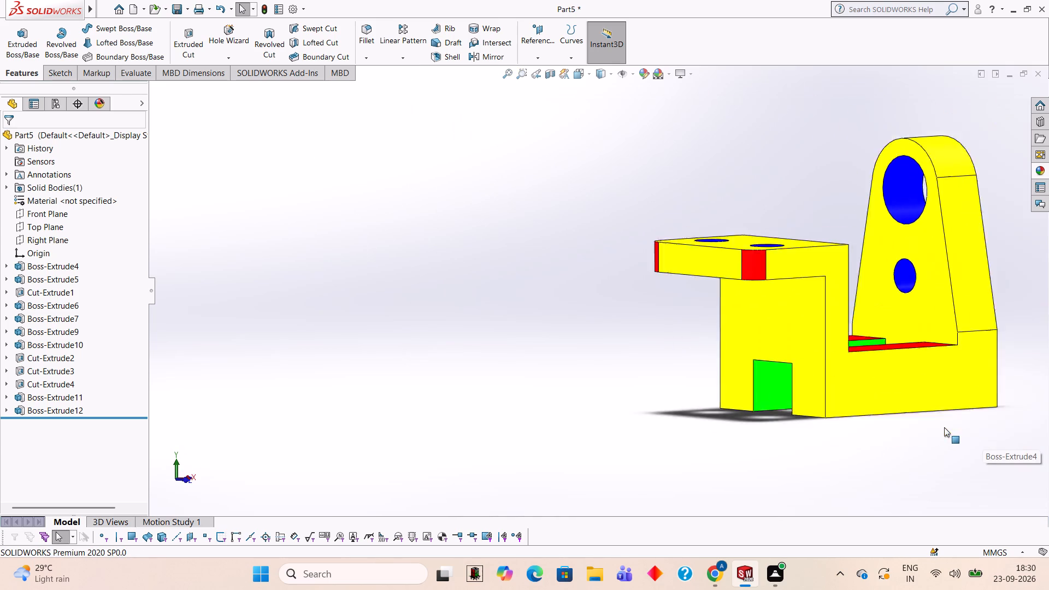
{"action": "scroll", "coordinate": [944, 427], "scroll_direction": "up", "scroll_amount": 2}
{"action": "middle_click_drag", "start_coordinate": [935, 352], "coordinate": [937, 441]}
{"action": "middle_click_drag", "start_coordinate": [932, 438], "coordinate": [906, 416]}
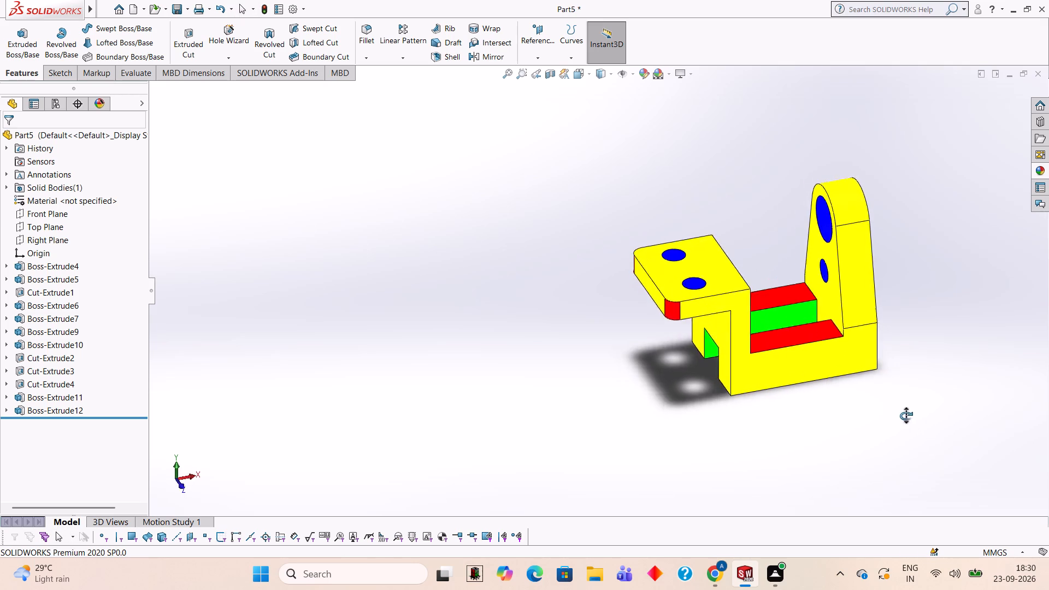
{"action": "middle_click_drag", "start_coordinate": [906, 416], "coordinate": [919, 390]}
{"action": "scroll", "coordinate": [930, 282], "scroll_direction": "down", "scroll_amount": 1}
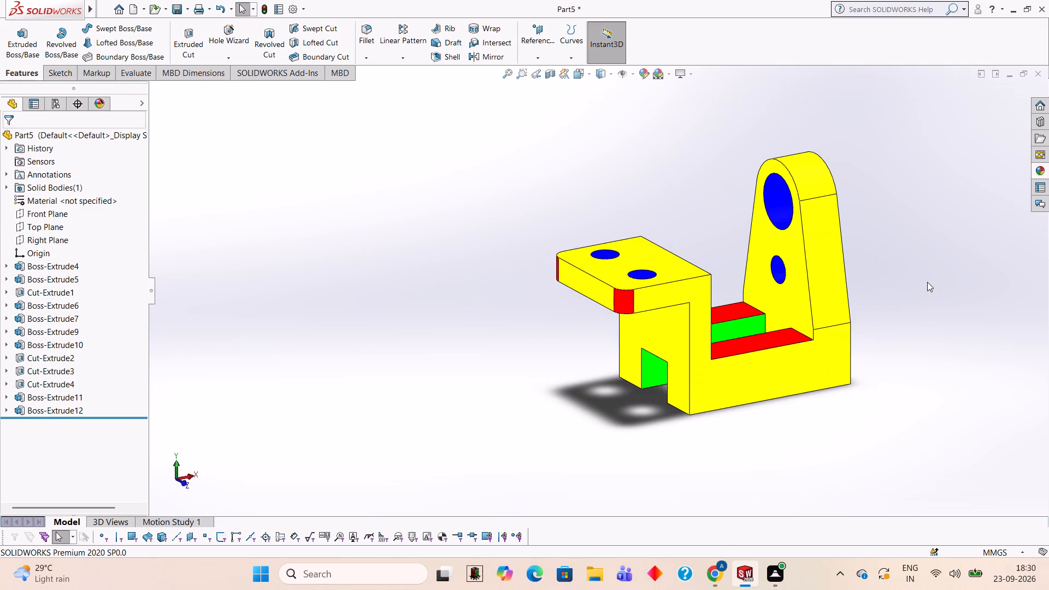
{"action": "scroll", "coordinate": [926, 282], "scroll_direction": "down", "scroll_amount": 1}
{"action": "scroll", "coordinate": [919, 278], "scroll_direction": "up", "scroll_amount": 1}
{"action": "scroll", "coordinate": [883, 180], "scroll_direction": "down", "scroll_amount": 1}
{"action": "scroll", "coordinate": [883, 179], "scroll_direction": "up", "scroll_amount": 1}
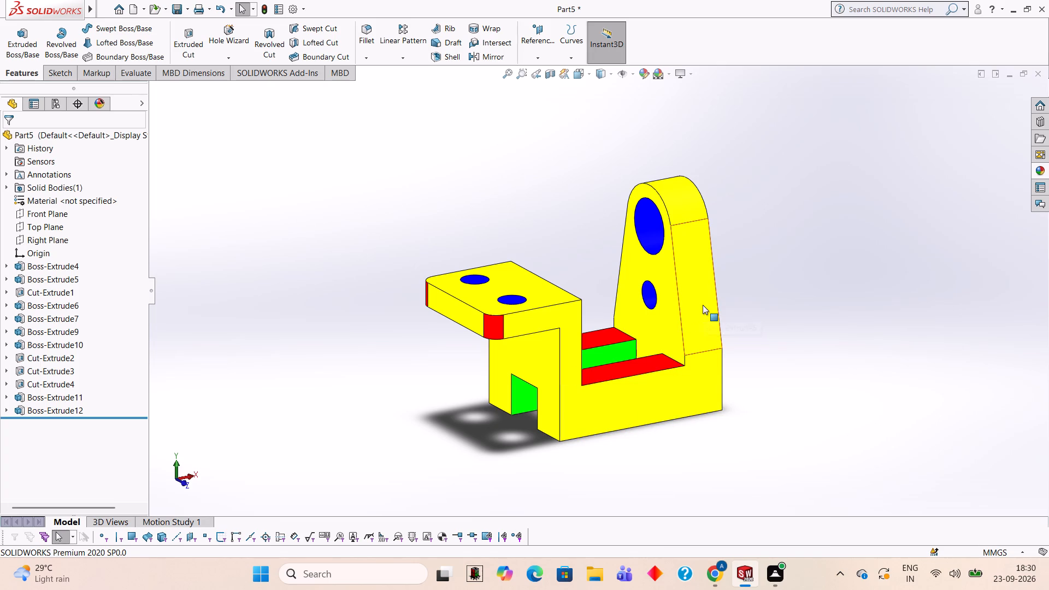
Save the part as 808080 in the Documents folder, as a SOLIDWORKS Part file.
{"action": "key", "text": "ctrl+s"}
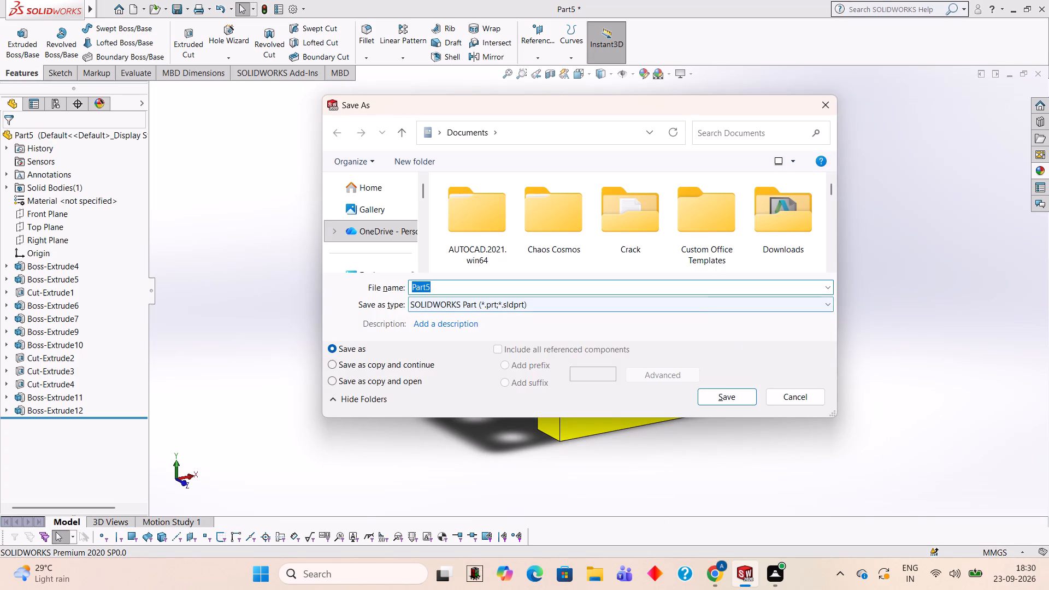
{"action": "type", "text": "808080"}
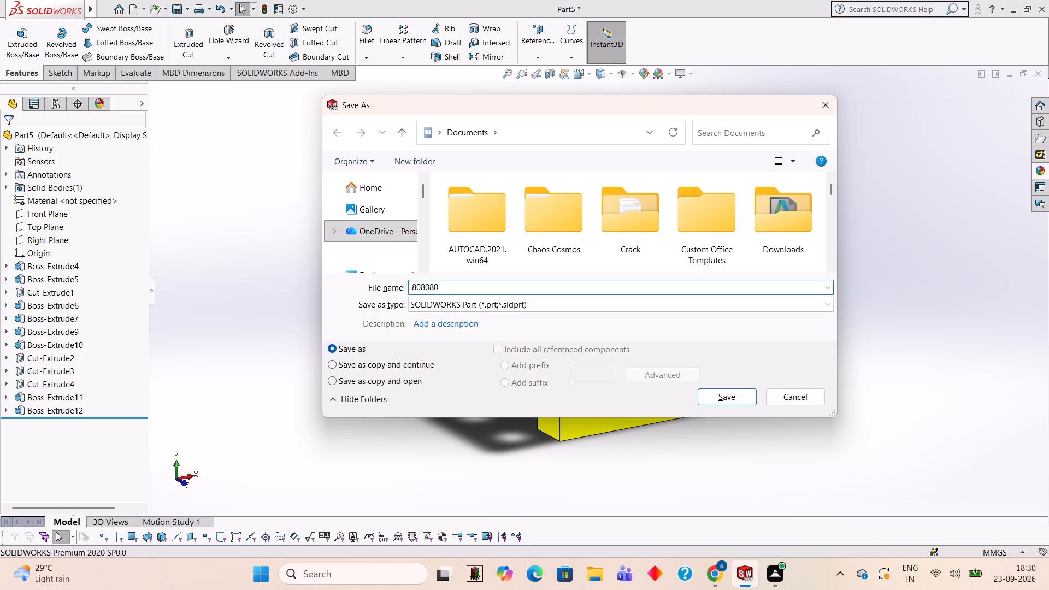
{"action": "key", "text": "Return"}
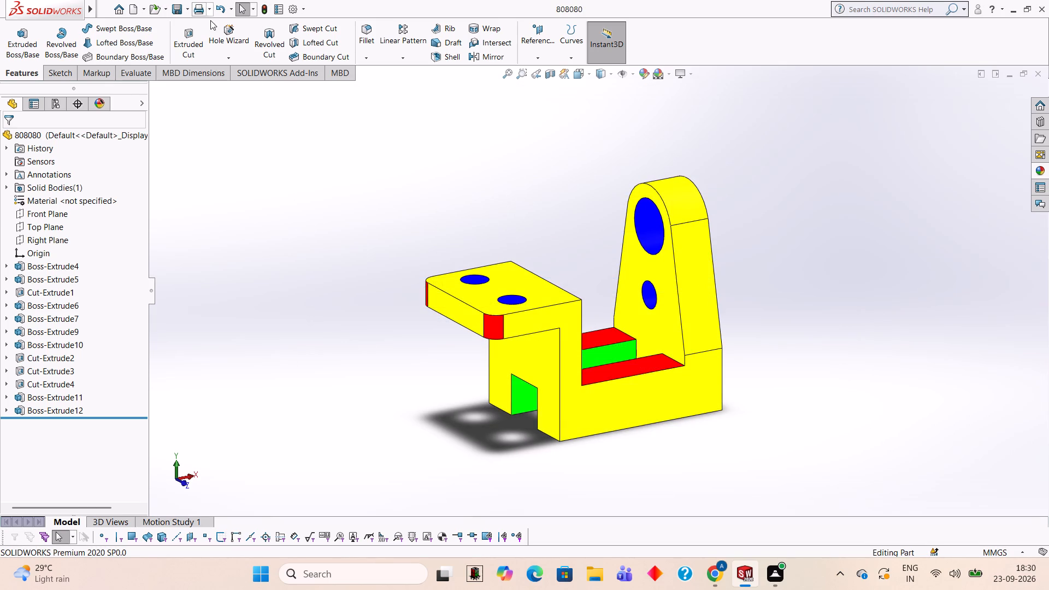
Export the part to the Documents folder in Adobe Portable Document Format (*.pdf), keeping the file name 808080.
{"action": "left_click", "coordinate": [173, 13]}
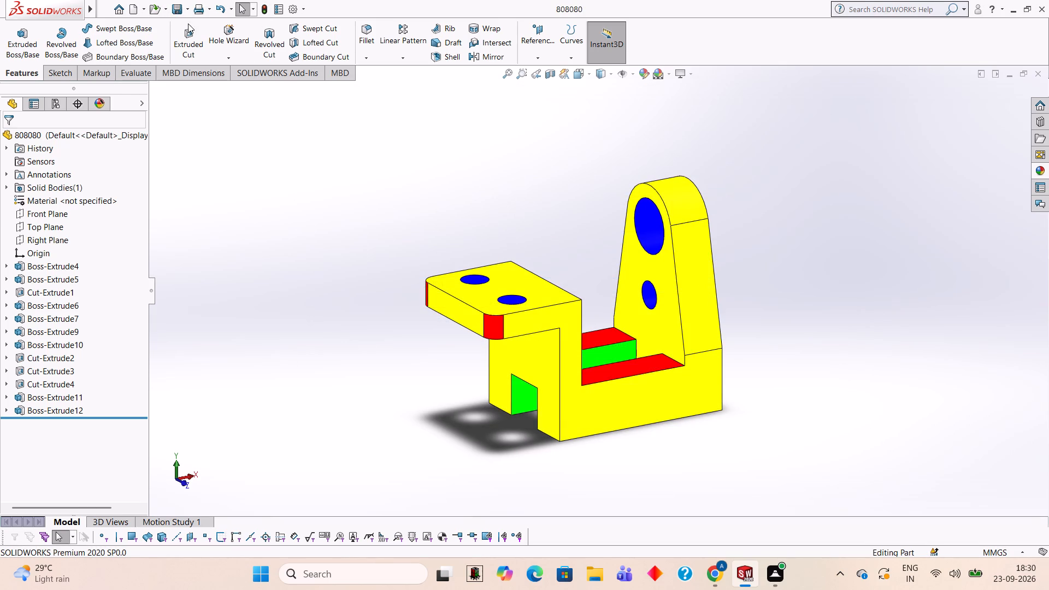
{"action": "left_click", "coordinate": [186, 13]}
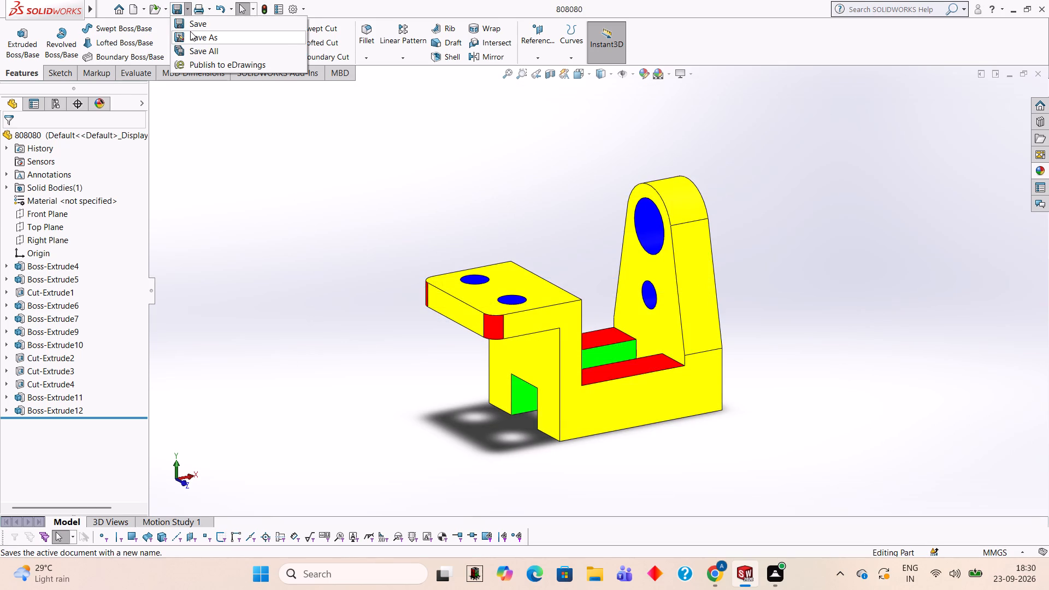
{"action": "left_click", "coordinate": [190, 31]}
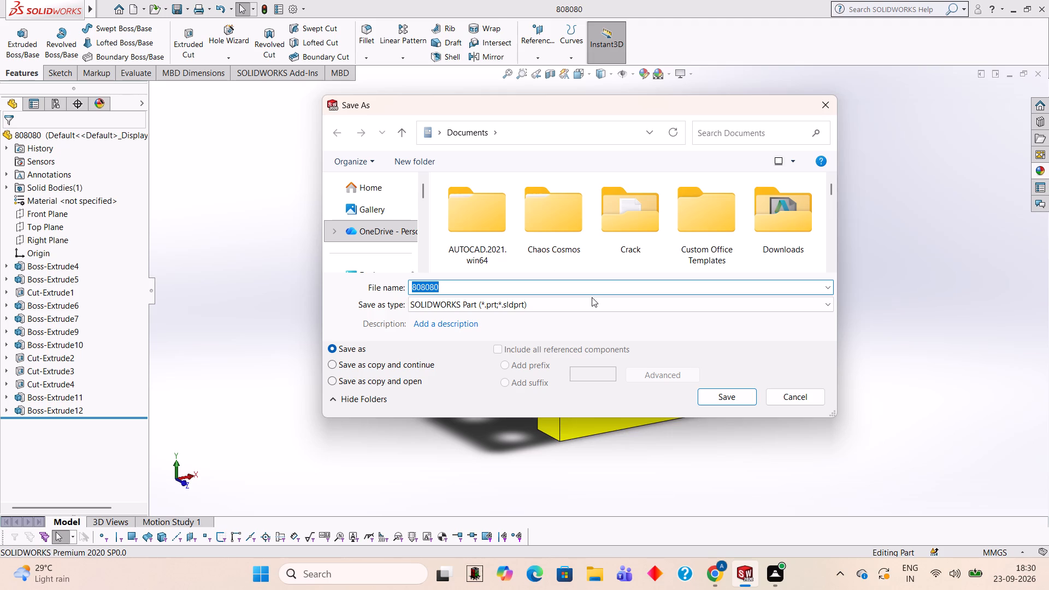
{"action": "left_click", "coordinate": [596, 305]}
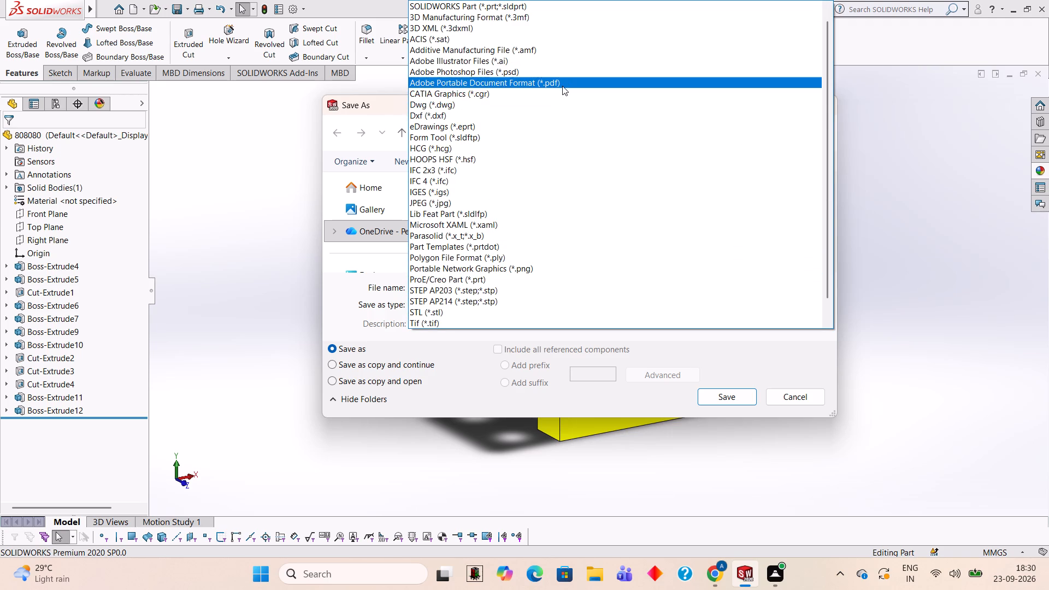
{"action": "left_click", "coordinate": [562, 86]}
{"action": "left_click", "coordinate": [726, 422]}
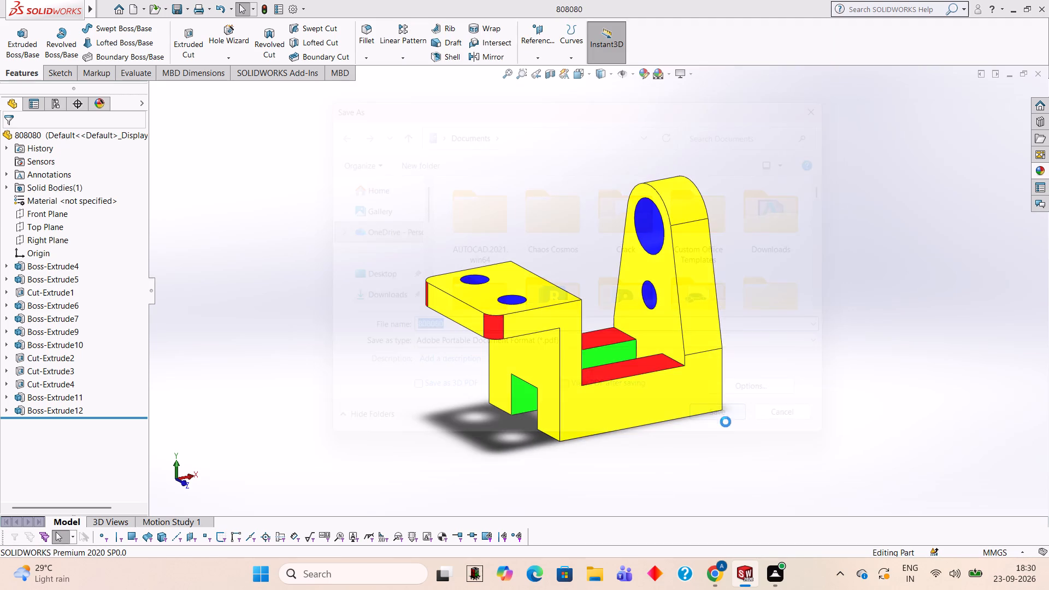